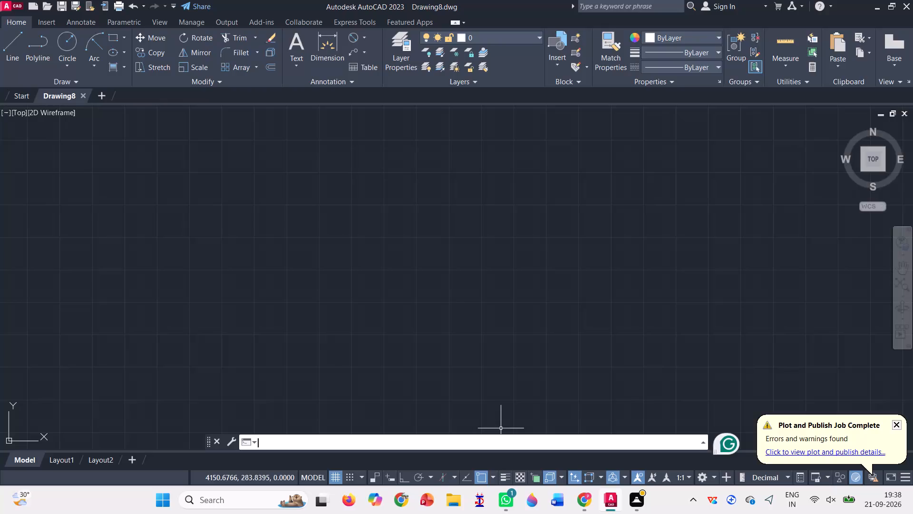
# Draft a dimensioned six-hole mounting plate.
# Turn on command logging for the drawing with LOGFILEON.
pyautogui.write('log')
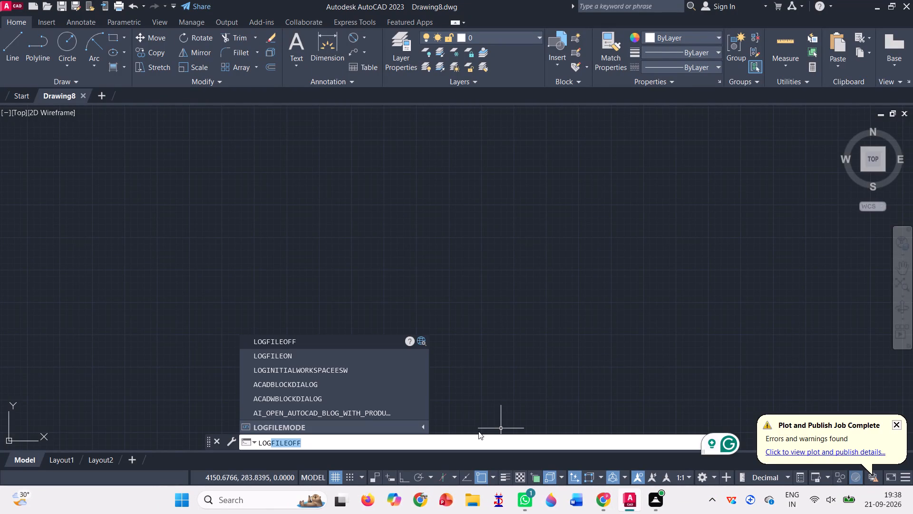
pyautogui.click(318, 356)
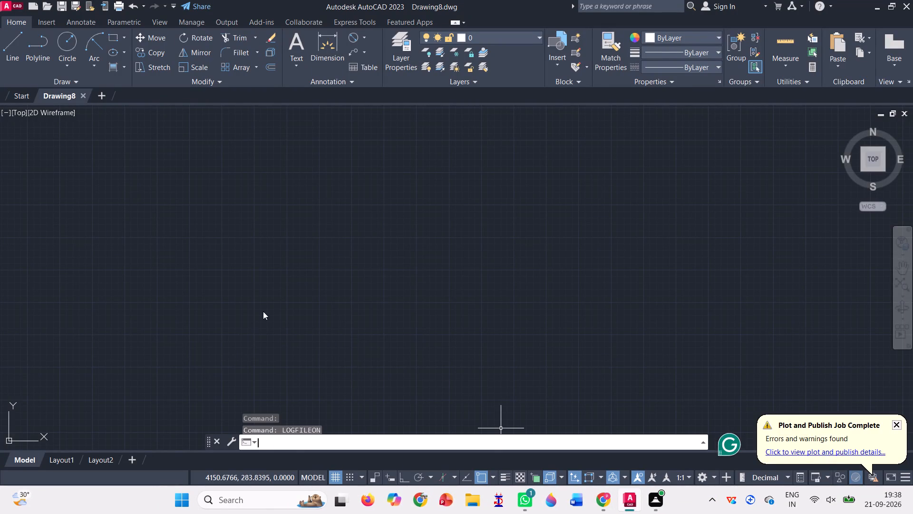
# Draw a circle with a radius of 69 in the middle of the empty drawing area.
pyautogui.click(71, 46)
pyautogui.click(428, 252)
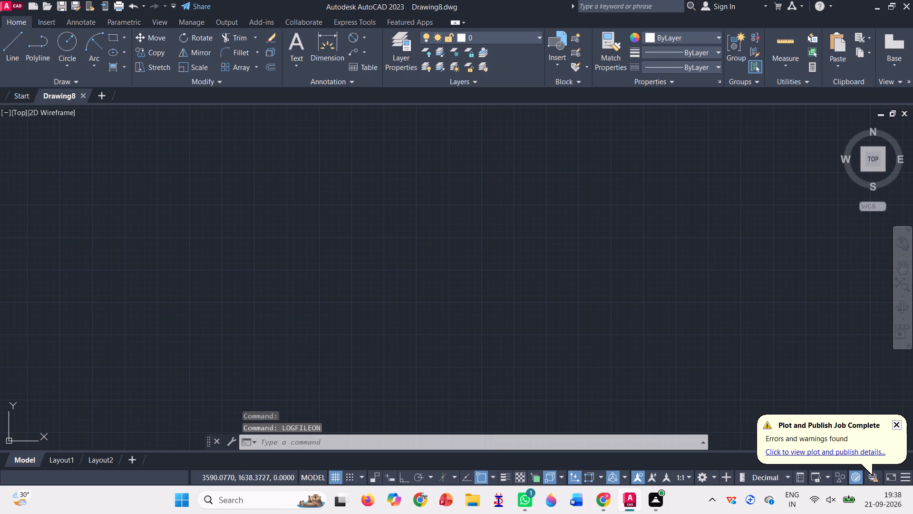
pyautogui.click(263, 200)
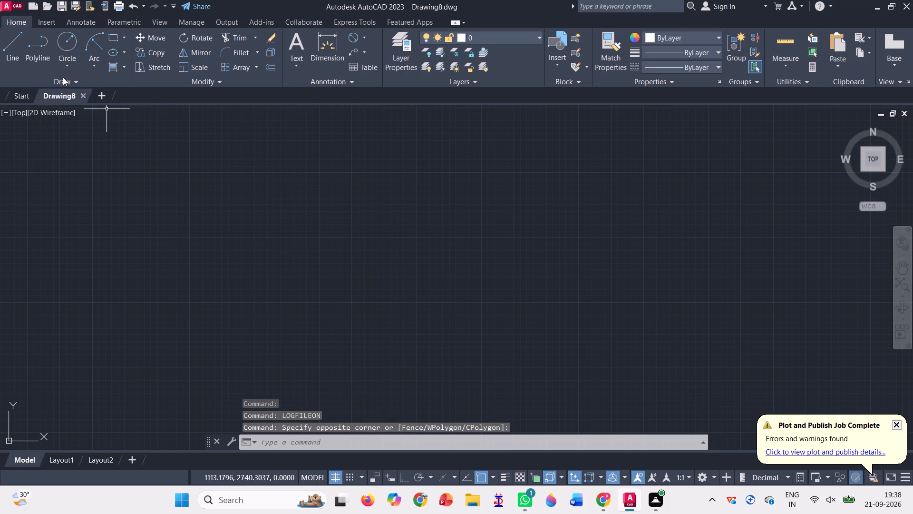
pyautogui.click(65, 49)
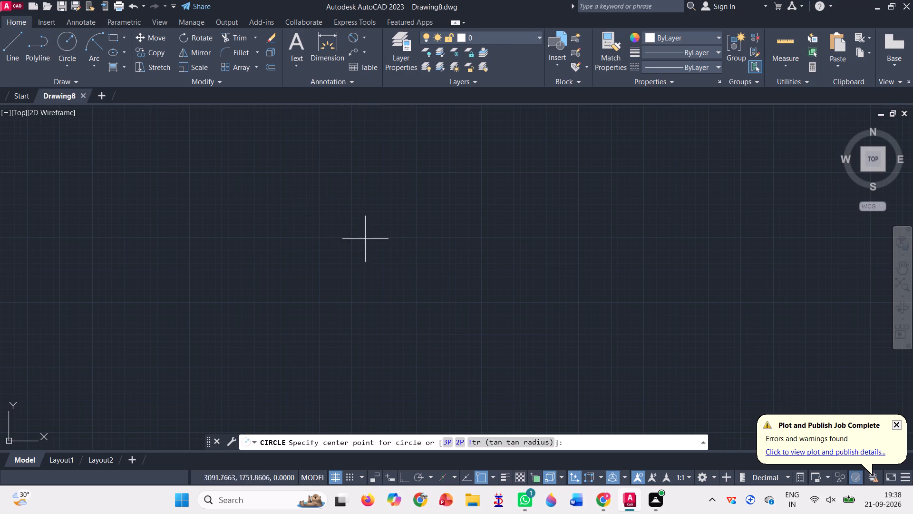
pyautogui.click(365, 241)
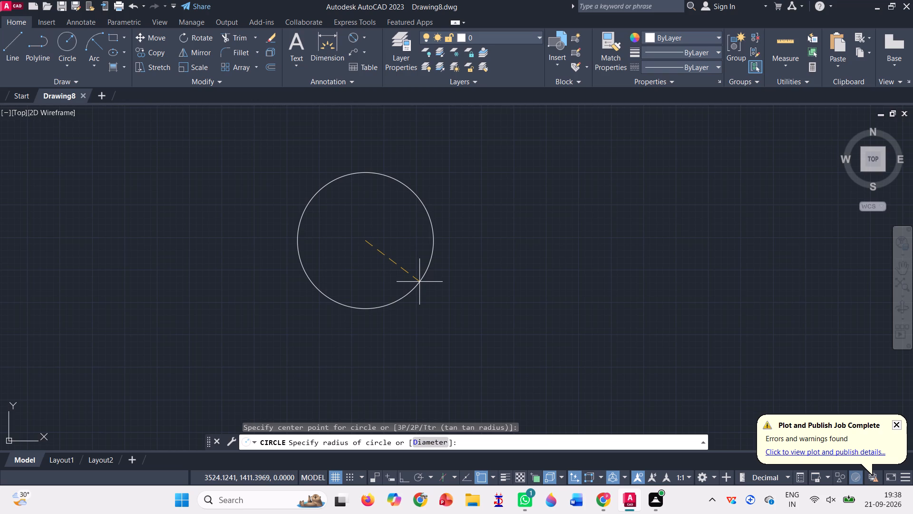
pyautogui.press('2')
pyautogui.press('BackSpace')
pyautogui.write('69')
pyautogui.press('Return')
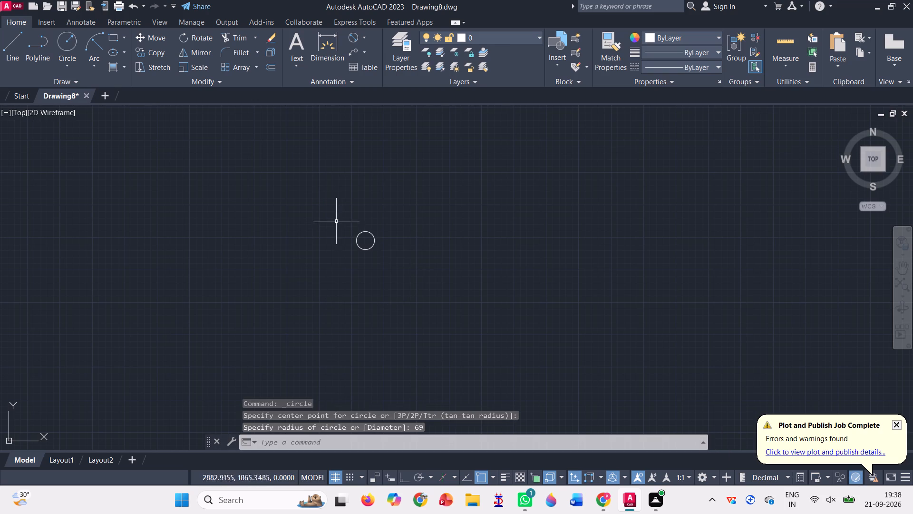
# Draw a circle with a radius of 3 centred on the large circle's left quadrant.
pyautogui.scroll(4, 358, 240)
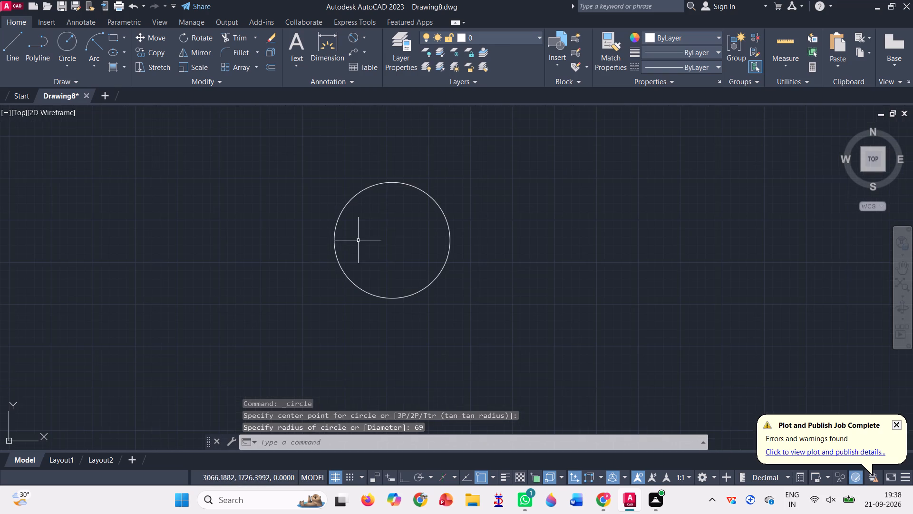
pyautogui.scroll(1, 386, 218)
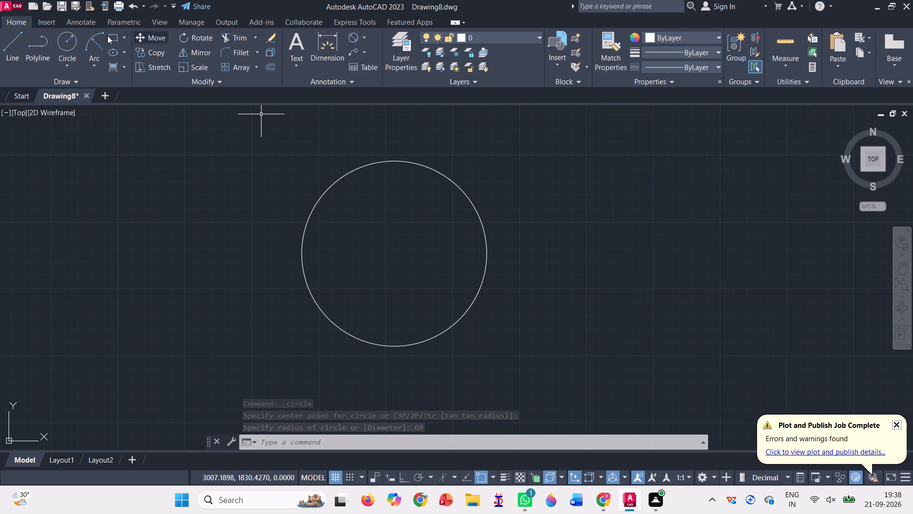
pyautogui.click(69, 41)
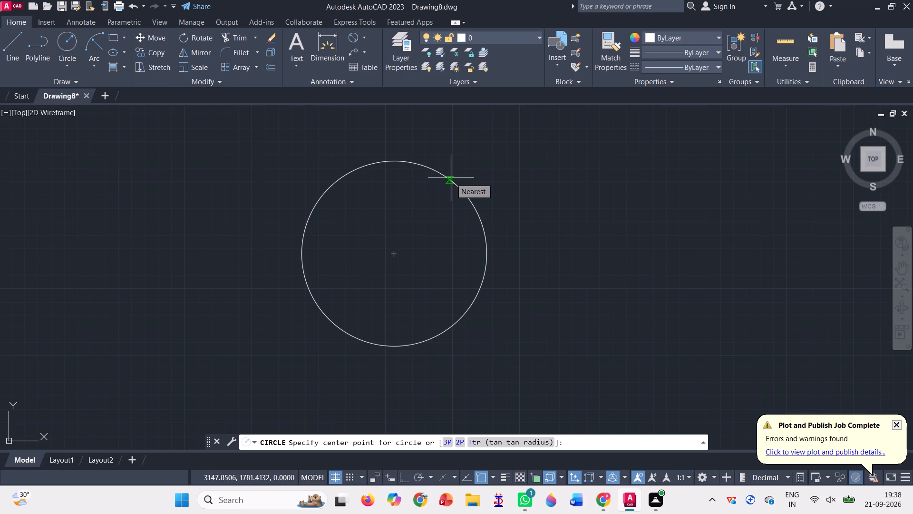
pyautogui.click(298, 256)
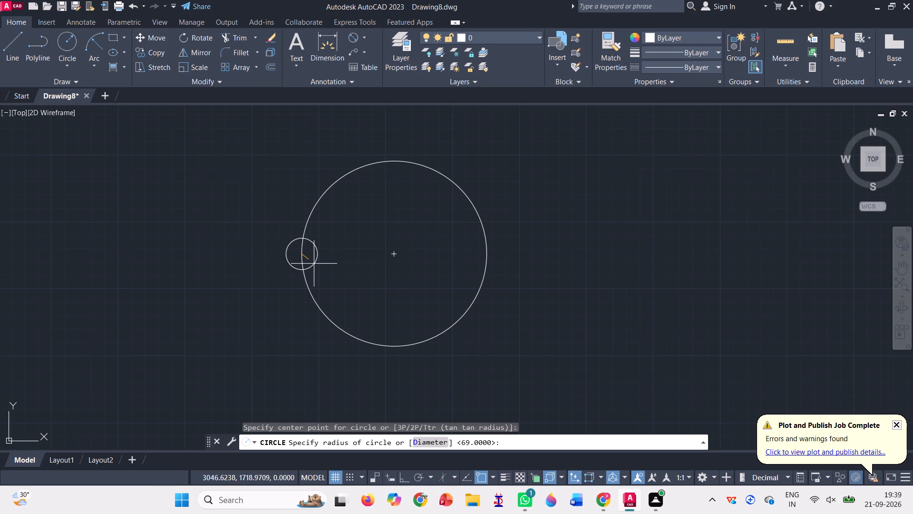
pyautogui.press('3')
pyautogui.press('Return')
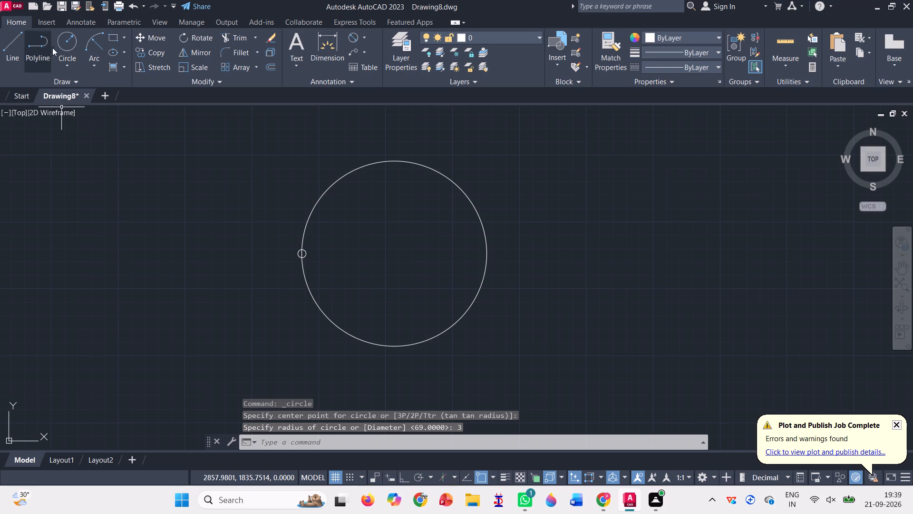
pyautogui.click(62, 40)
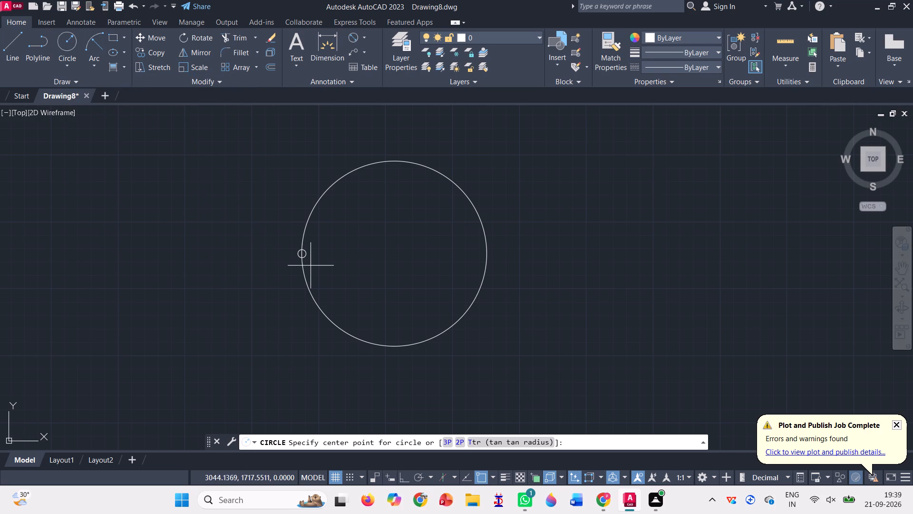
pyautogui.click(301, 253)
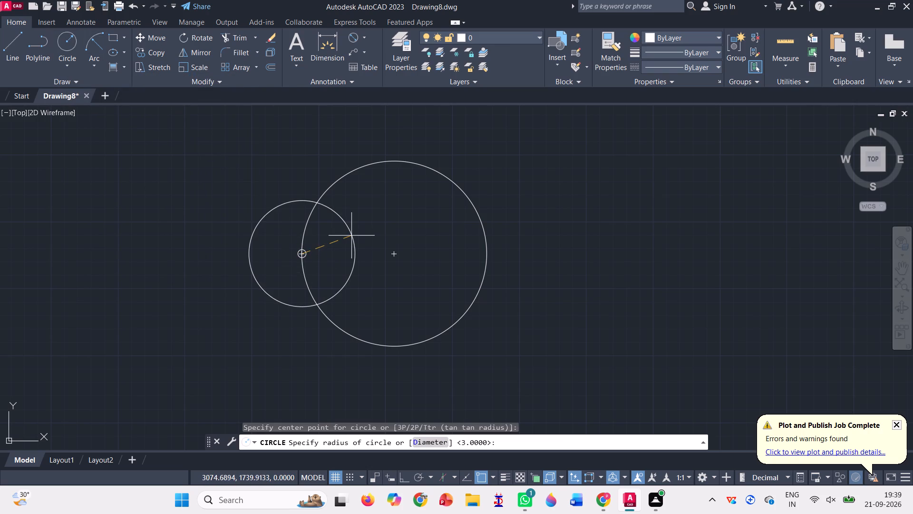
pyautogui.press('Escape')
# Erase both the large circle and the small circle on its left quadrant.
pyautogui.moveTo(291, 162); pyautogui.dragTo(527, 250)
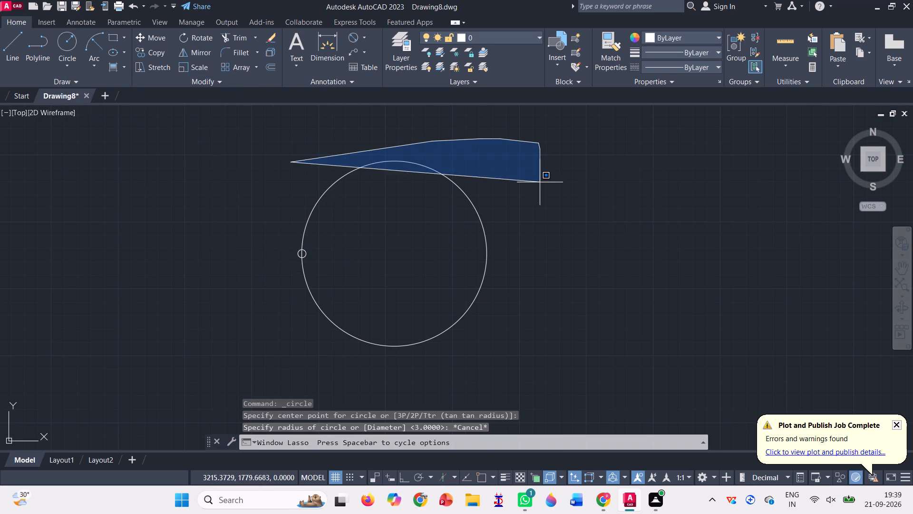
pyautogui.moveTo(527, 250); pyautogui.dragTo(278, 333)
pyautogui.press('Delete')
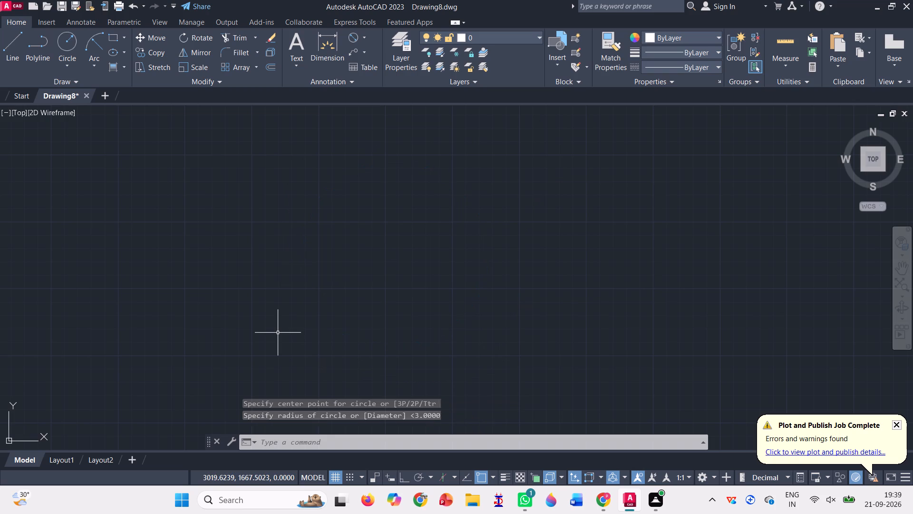
# Draw a circle by centre and diameter in the middle of the drawing area, with a diameter of 69.
pyautogui.click(66, 71)
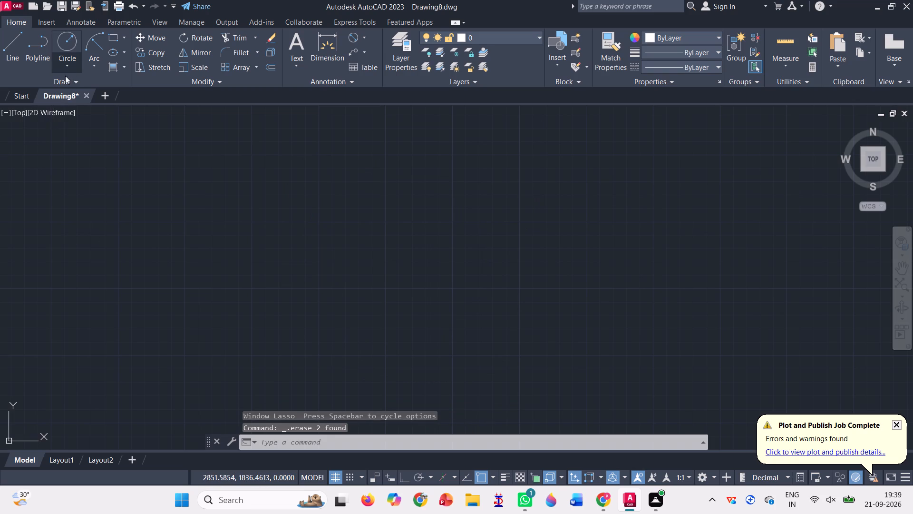
pyautogui.click(81, 112)
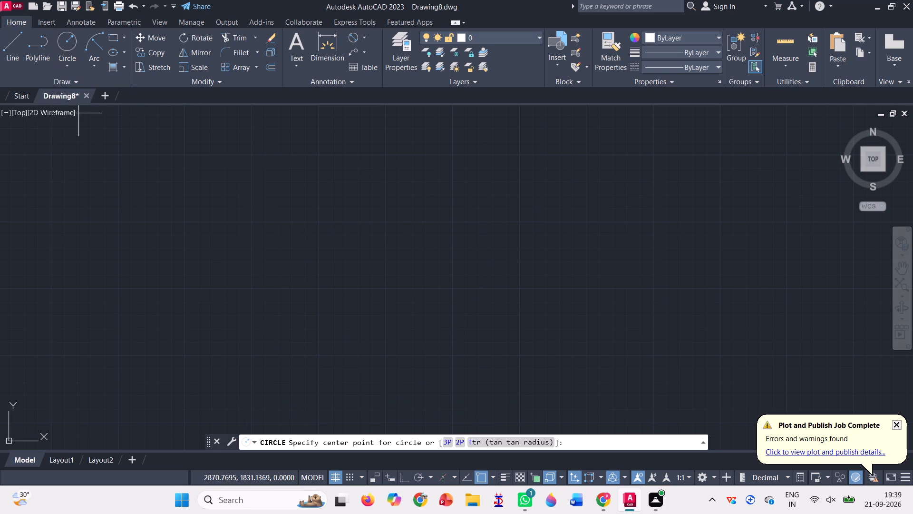
pyautogui.click(396, 273)
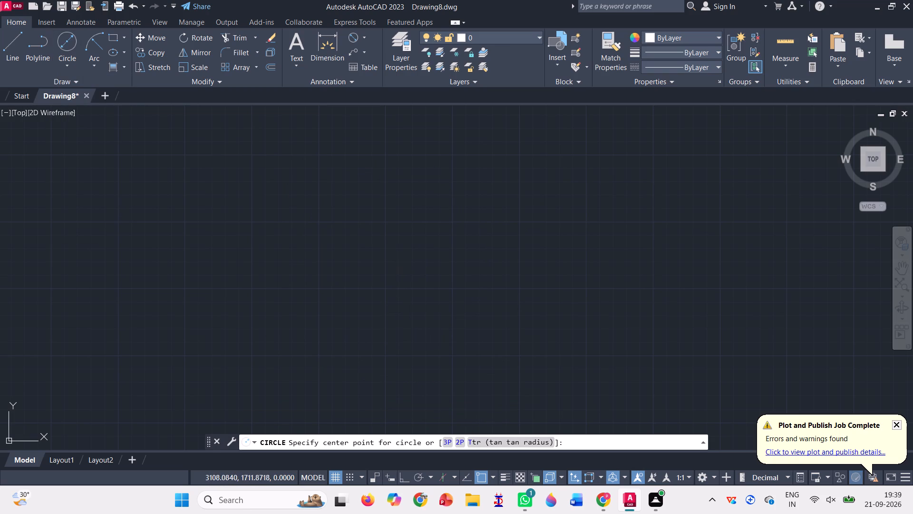
pyautogui.write('69')
pyautogui.press('Return')
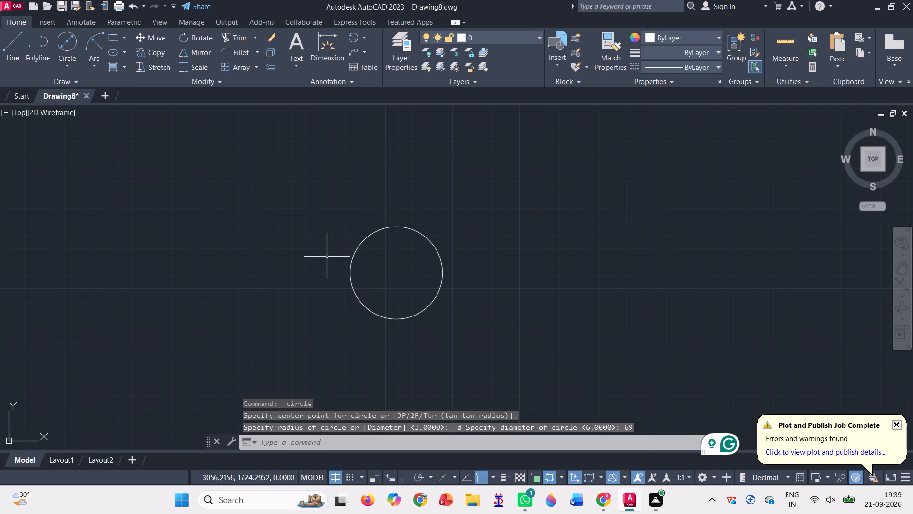
# Draw a circle with a diameter of 6 centred on the large circle's left quadrant.
pyautogui.click(68, 38)
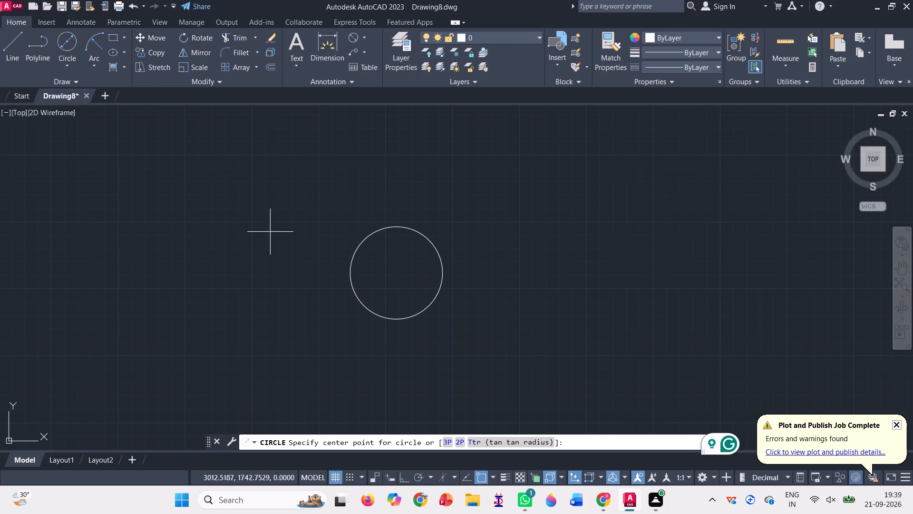
pyautogui.click(350, 272)
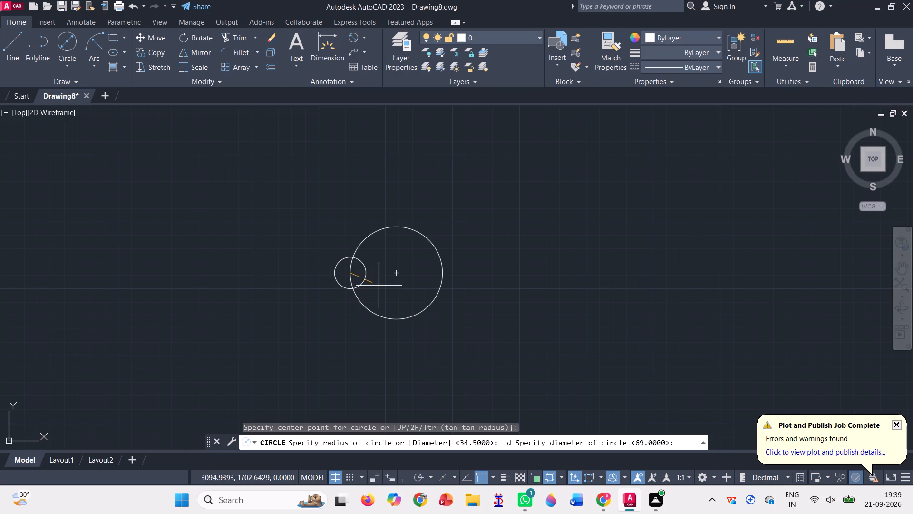
pyautogui.press('8')
pyautogui.press('BackSpace')
pyautogui.press('6')
pyautogui.press('Return')
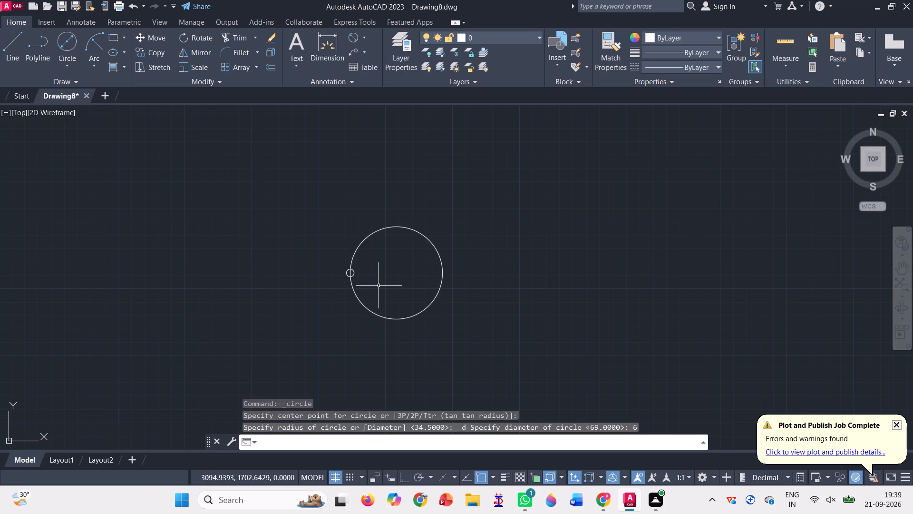
# Draw a circle with a radius of 8 concentric with the small circle on the large circle's left quadrant.
pyautogui.scroll(2, 380, 285)
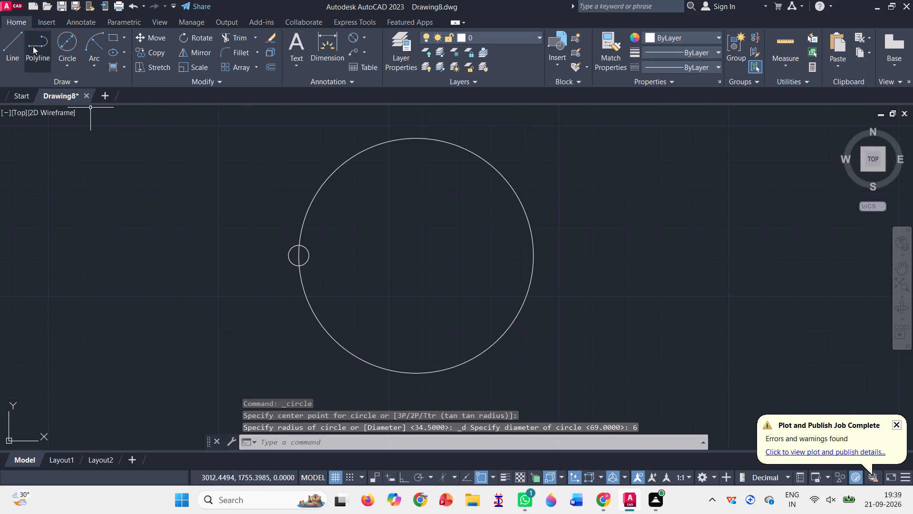
pyautogui.click(80, 48)
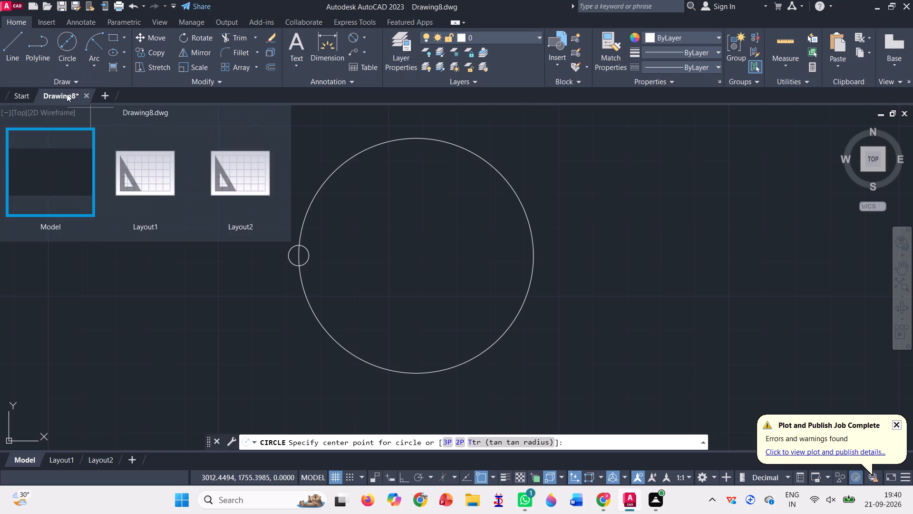
pyautogui.click(68, 63)
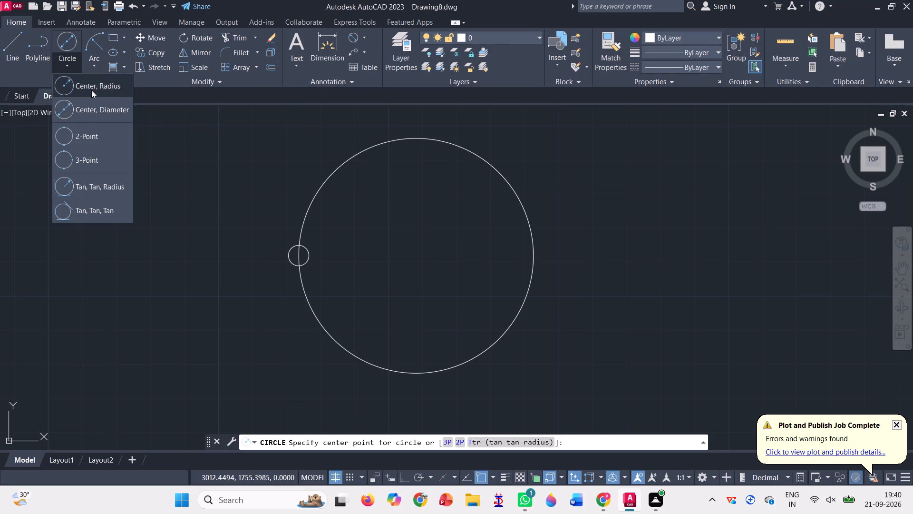
pyautogui.click(91, 90)
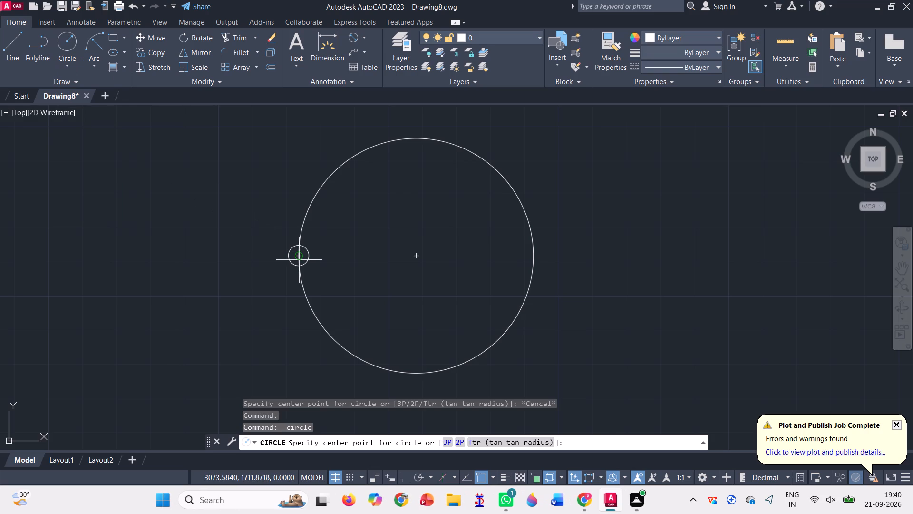
pyautogui.click(299, 254)
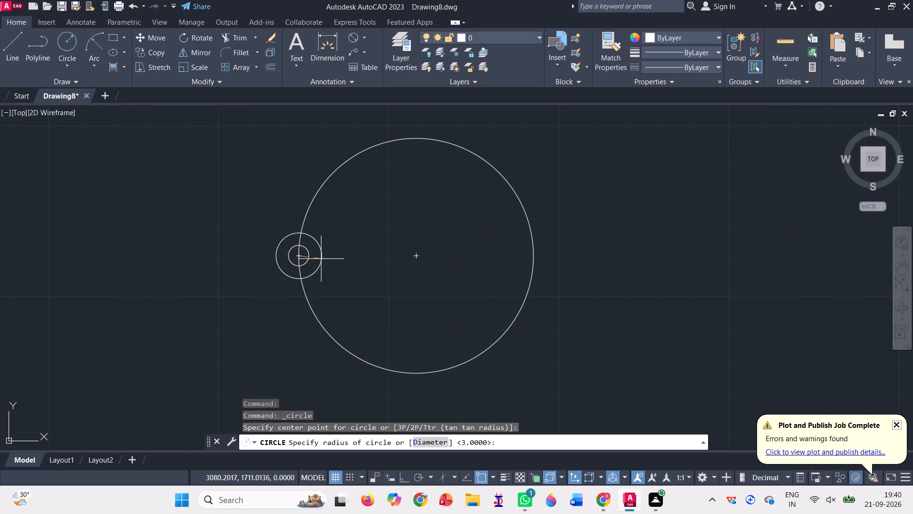
pyautogui.press('8')
pyautogui.press('Return')
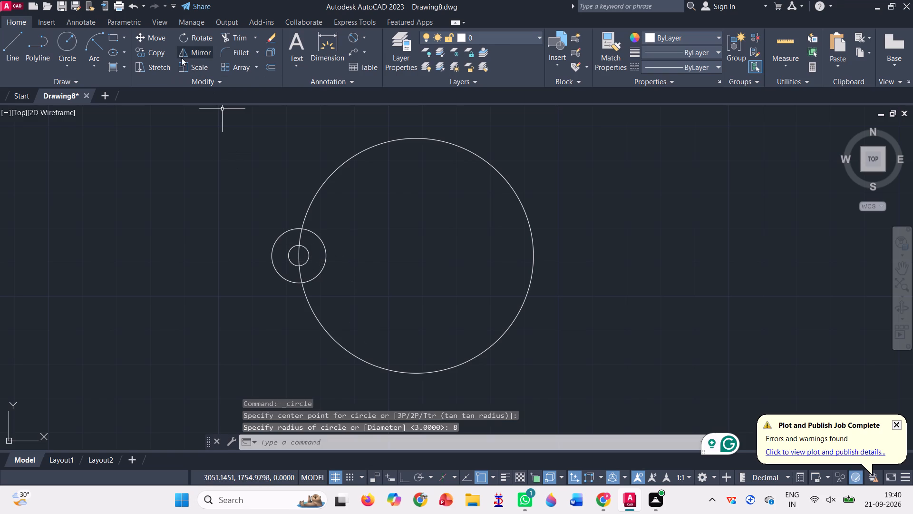
# Polar array the two small concentric circles around the large circle's centre, with 6 items over 360 degrees.
pyautogui.click(255, 70)
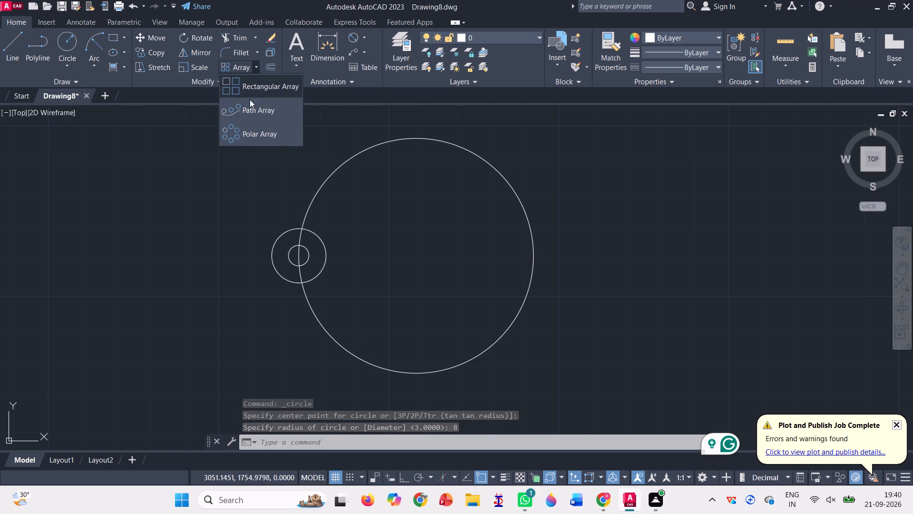
pyautogui.click(257, 133)
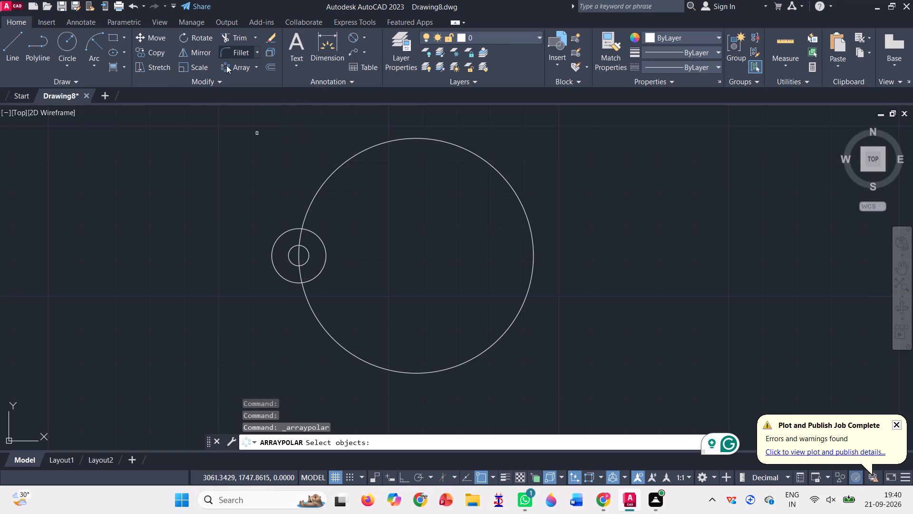
pyautogui.click(226, 65)
pyautogui.click(319, 235)
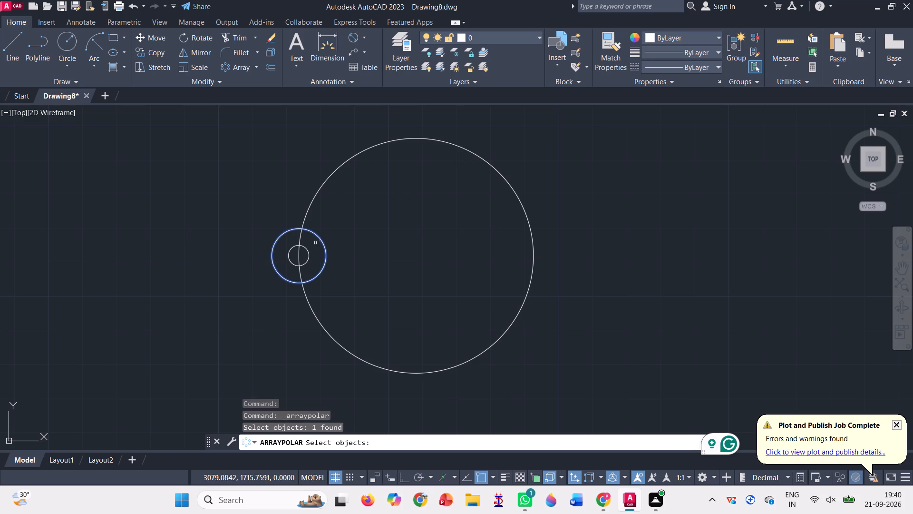
pyautogui.click(307, 252)
pyautogui.press('Return')
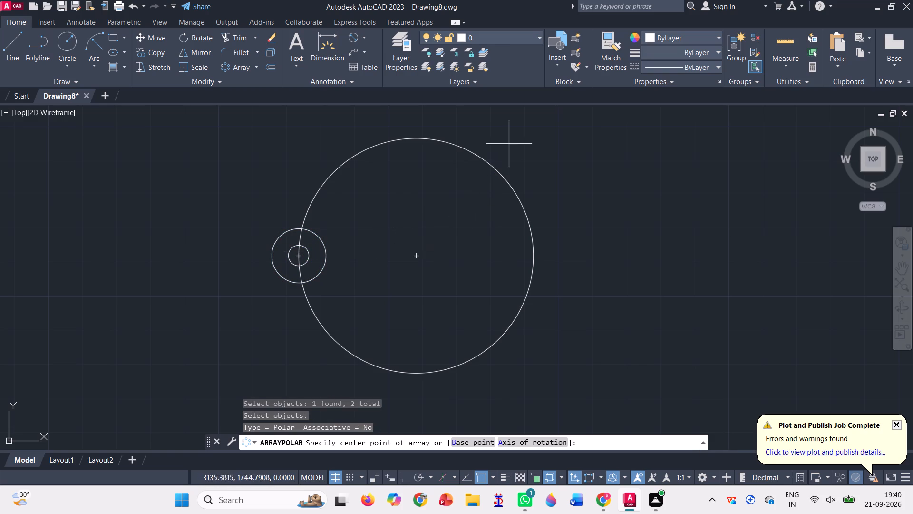
pyautogui.click(417, 255)
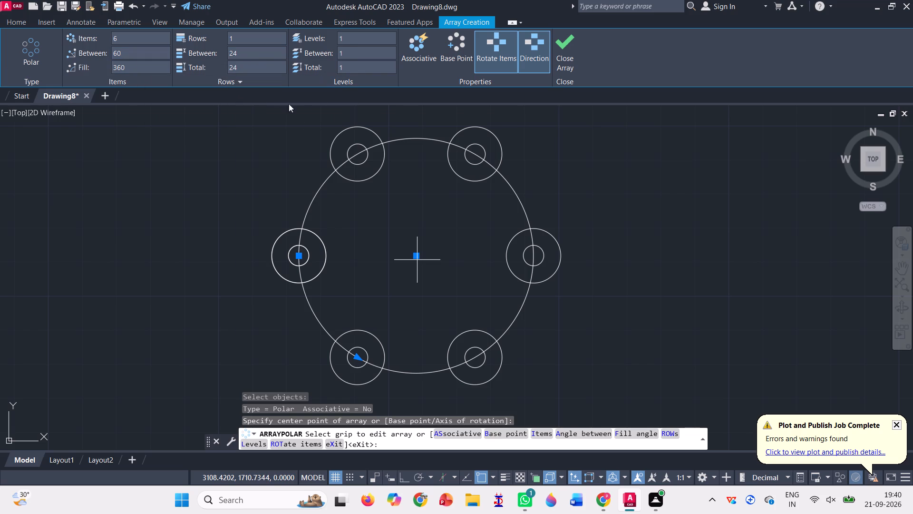
pyautogui.click(564, 49)
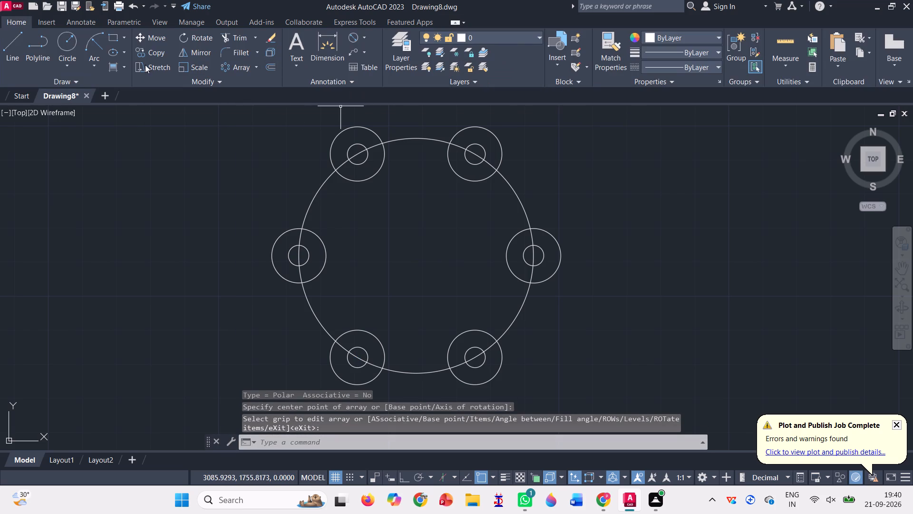
# Erase the outer radius 8 circles at the upper-left and upper-right positions of the array, keeping their inner circles.
pyautogui.click(234, 36)
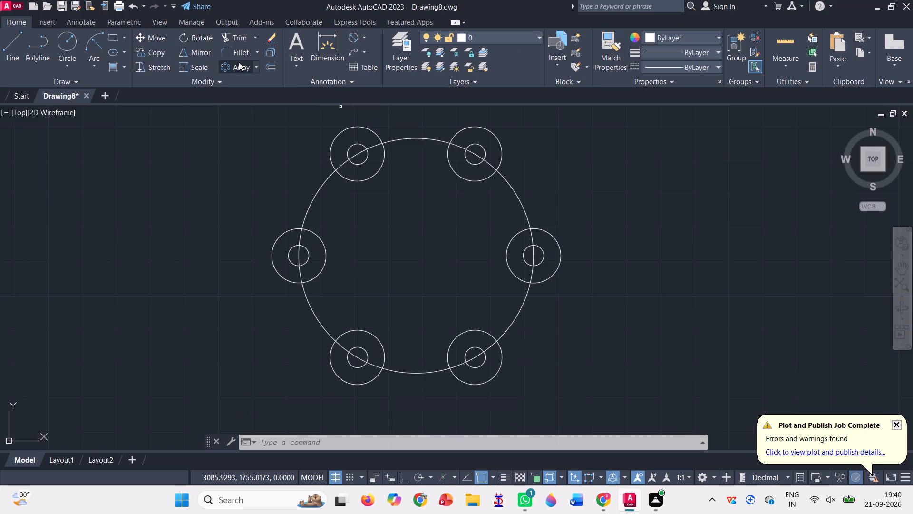
pyautogui.press('Escape')
pyautogui.click(331, 139)
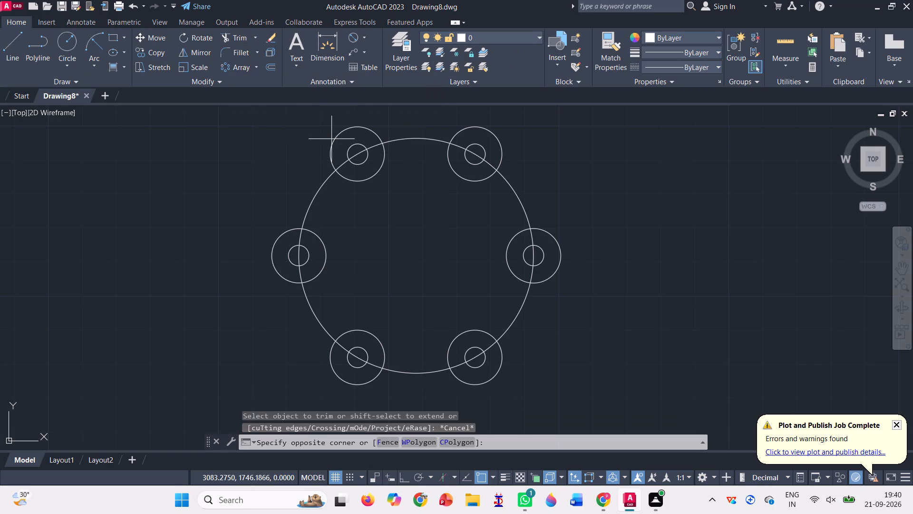
pyautogui.click(386, 123)
pyautogui.click(361, 127)
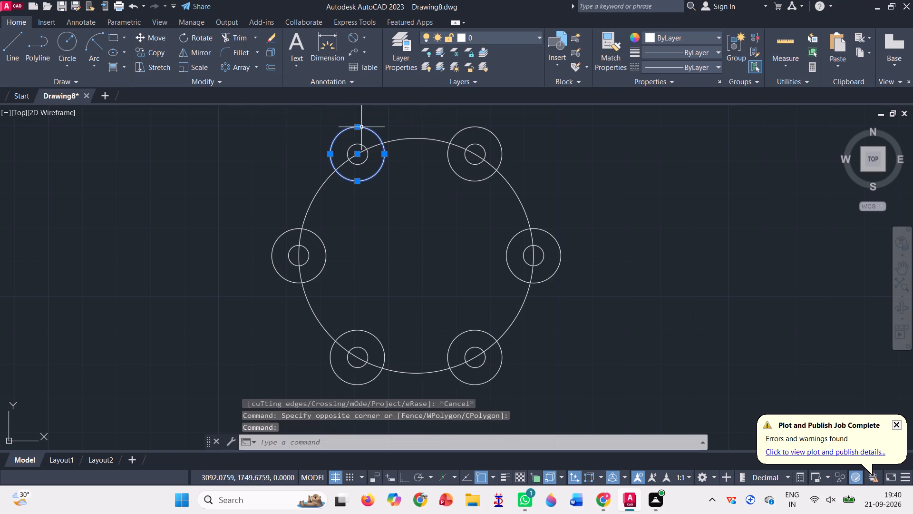
pyautogui.press('Delete')
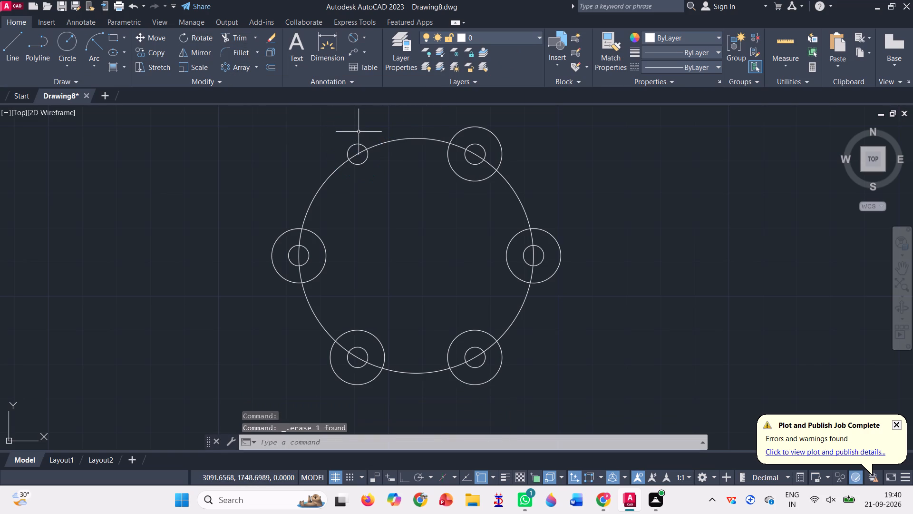
pyautogui.click(482, 128)
pyautogui.press('Delete')
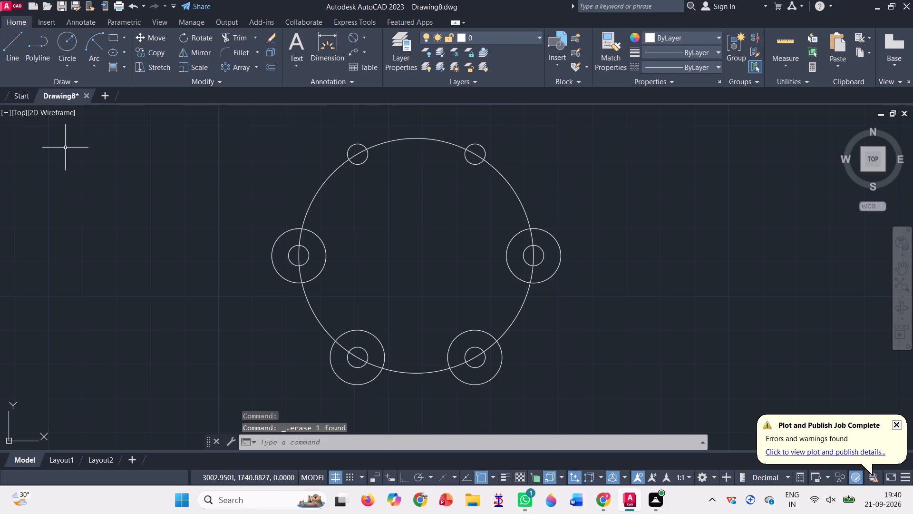
# Draw a line tangent to the left and lower-left radius 8 circles, and erase the helper segment starting at the left circle's quadrant.
pyautogui.click(18, 54)
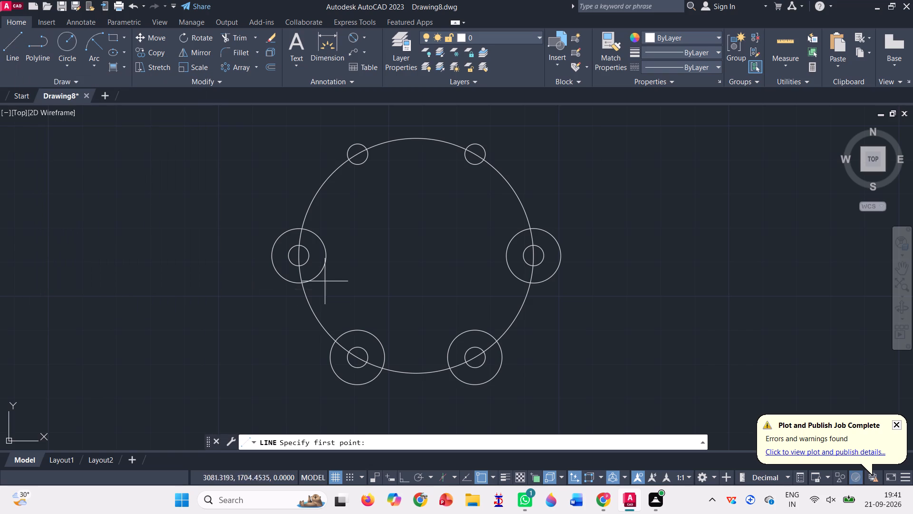
pyautogui.click(272, 259)
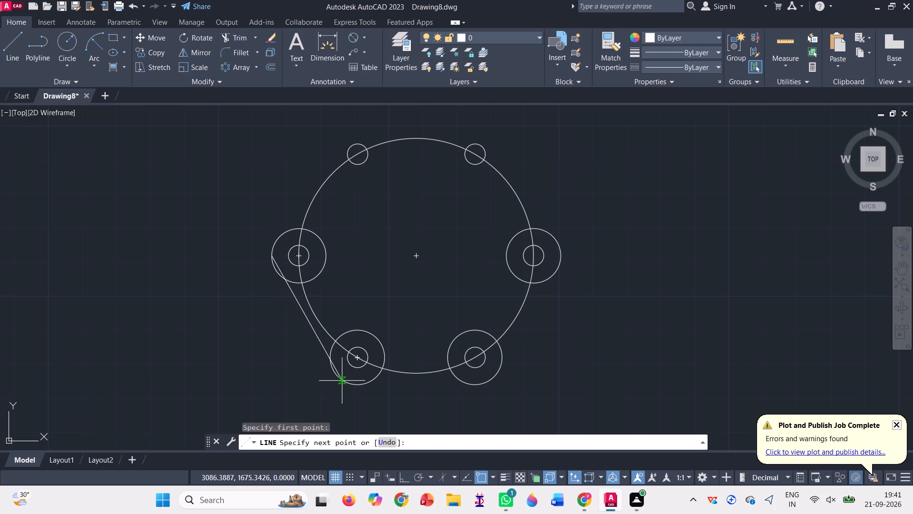
pyautogui.click(335, 375)
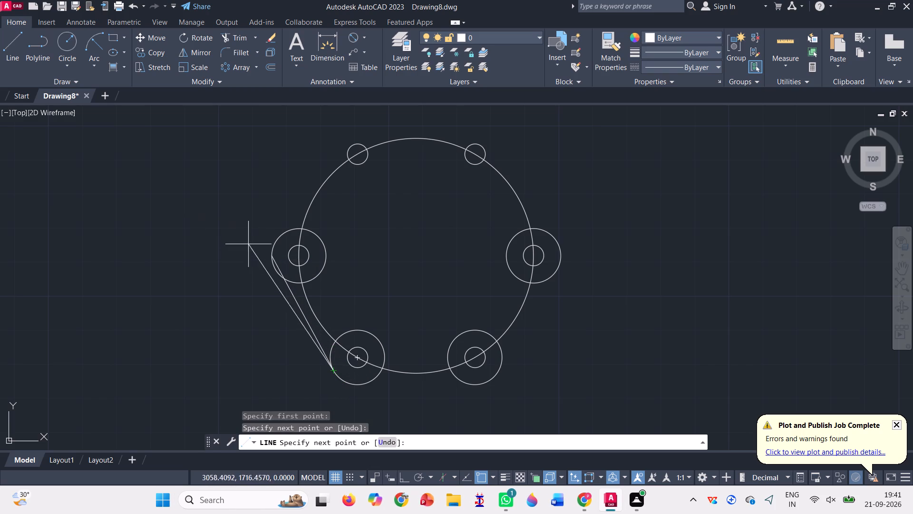
pyautogui.click(277, 268)
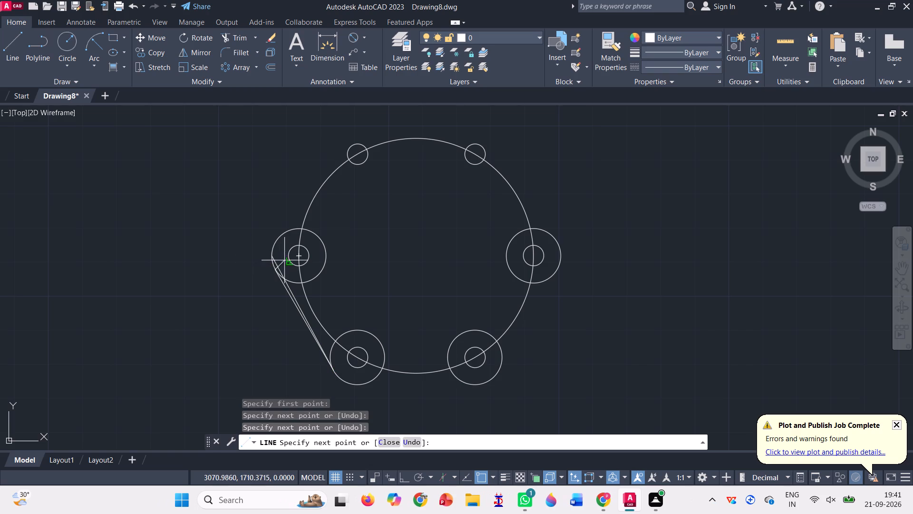
pyautogui.press('Escape')
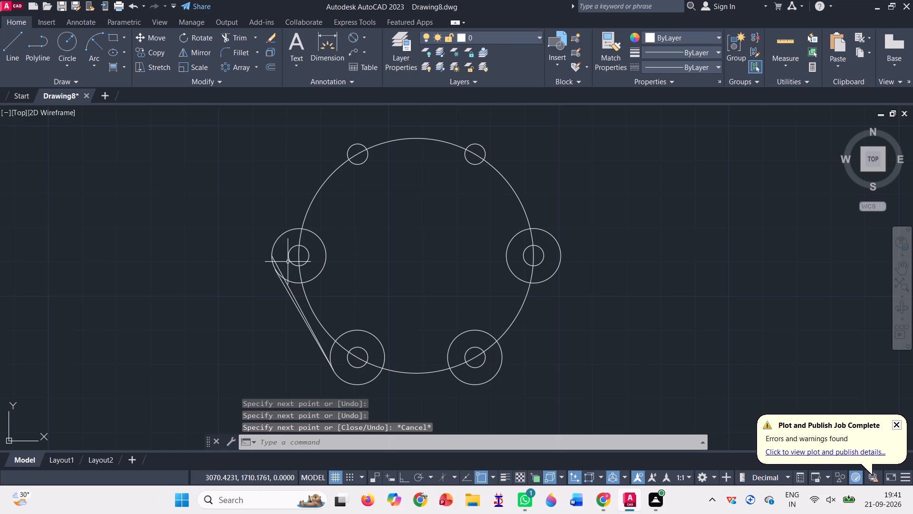
pyautogui.click(278, 268)
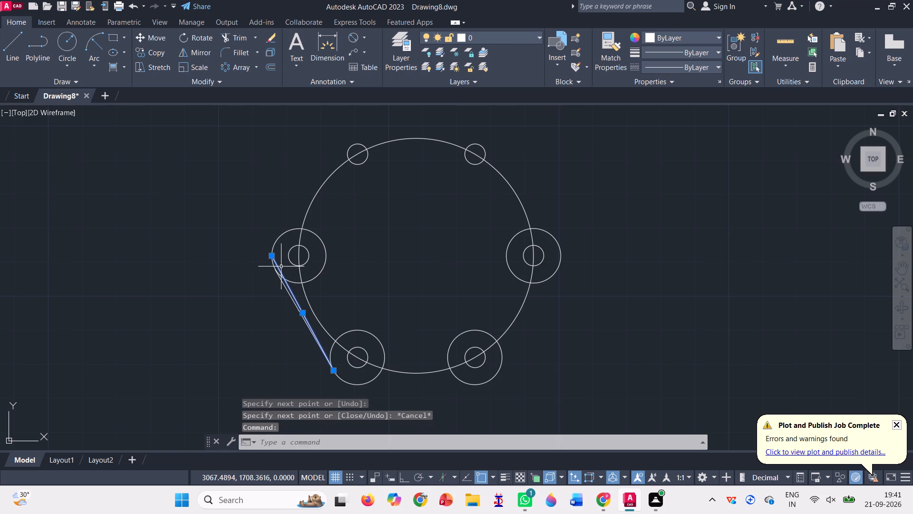
pyautogui.press('Delete')
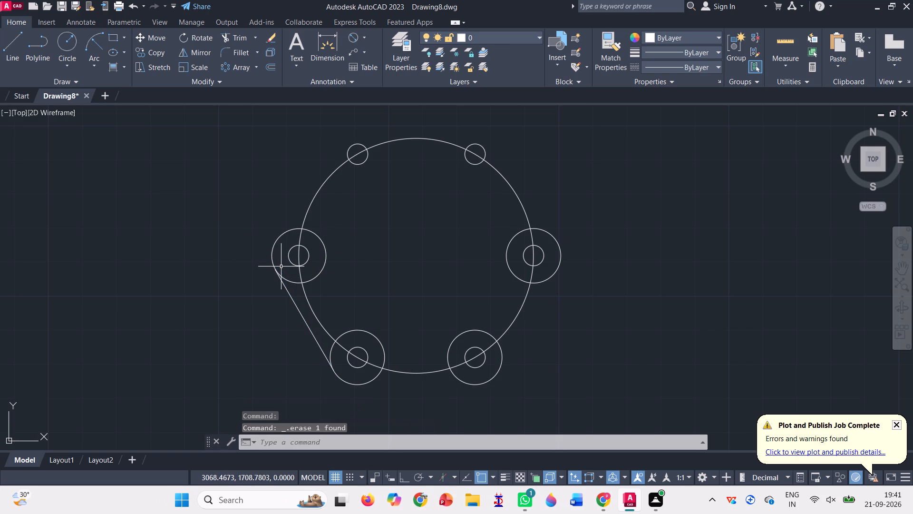
# Draw a line tangent to the right and lower-right radius 8 circles, and erase the helper segment starting at the right circle's quadrant.
pyautogui.scroll(2, 216, 334)
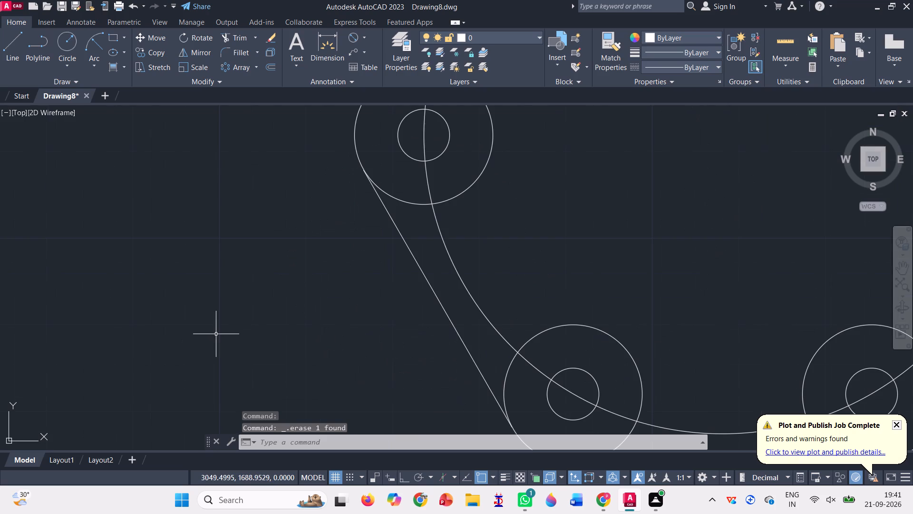
pyautogui.scroll(-1, 266, 289)
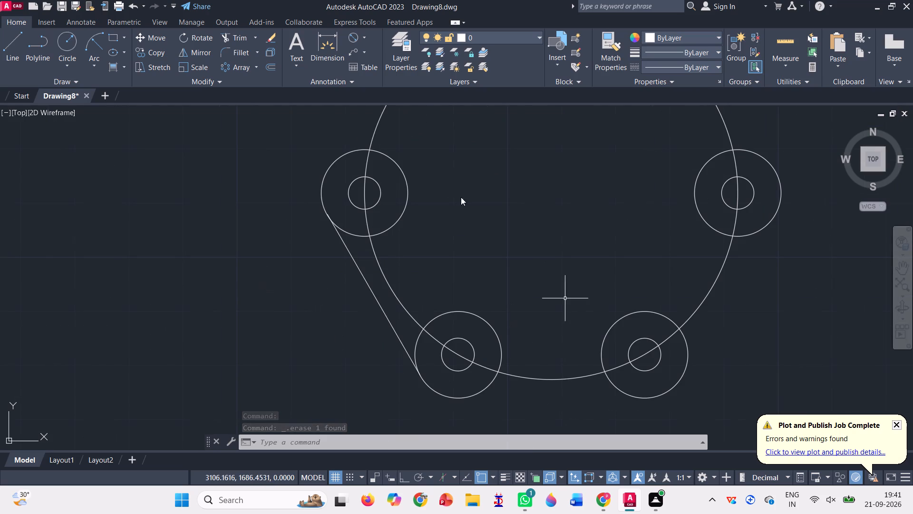
pyautogui.click(14, 42)
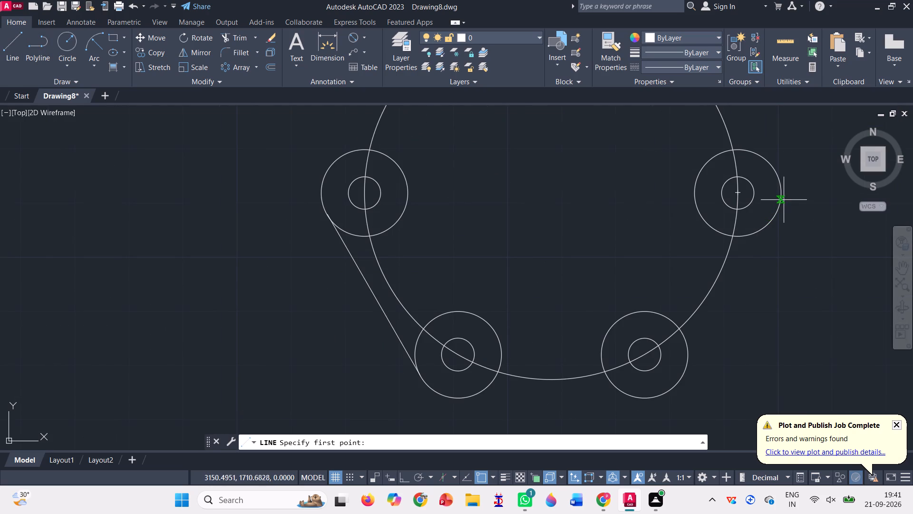
pyautogui.click(782, 190)
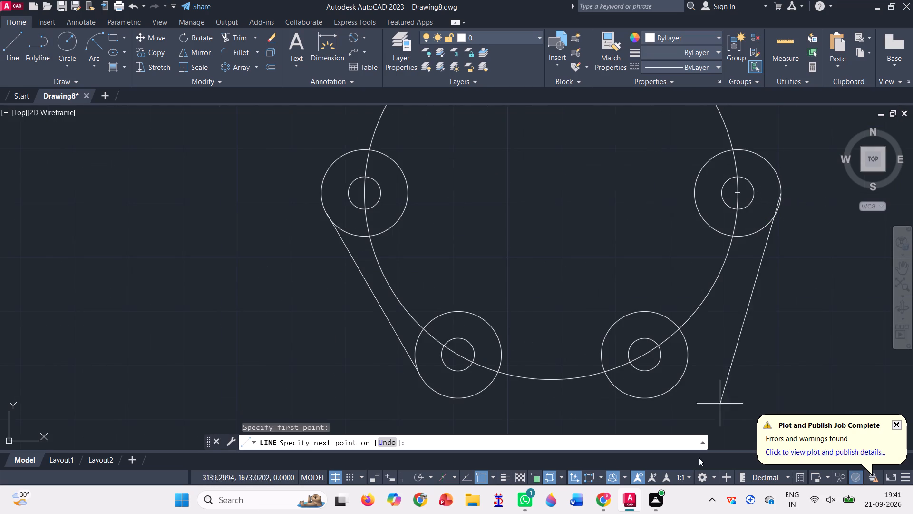
pyautogui.click(684, 374)
pyautogui.click(775, 218)
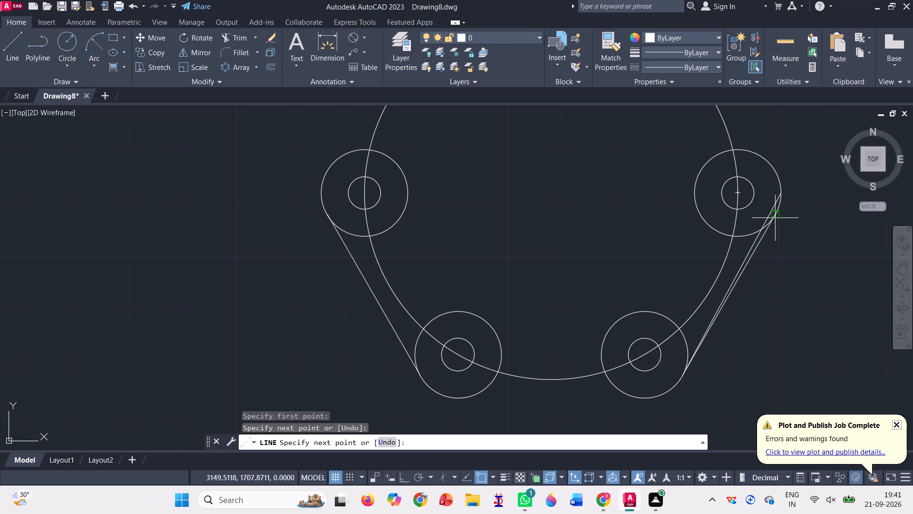
pyautogui.press('Escape')
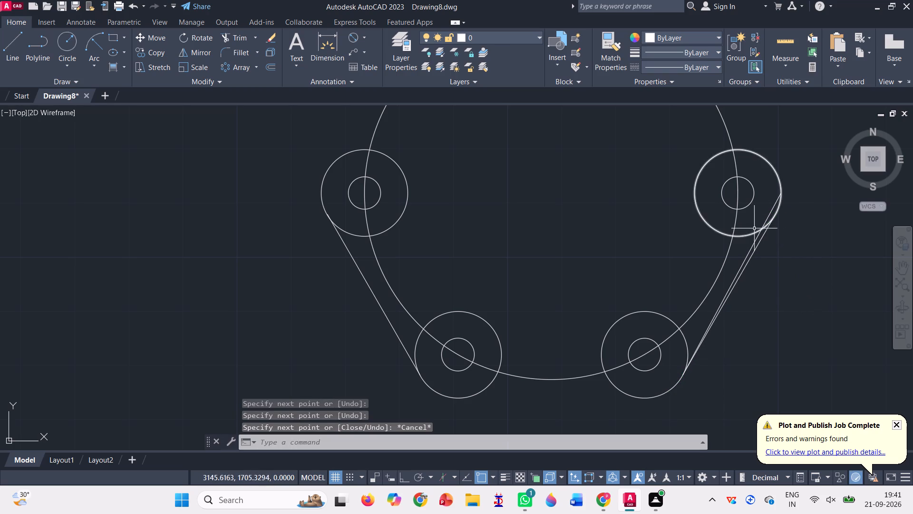
pyautogui.click(773, 207)
pyautogui.press('Delete')
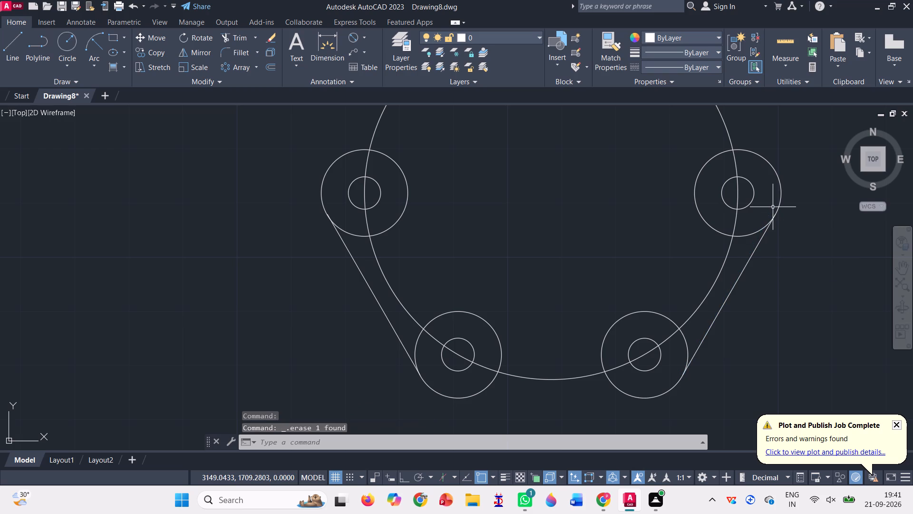
# Start drawing another line.
pyautogui.click(10, 50)
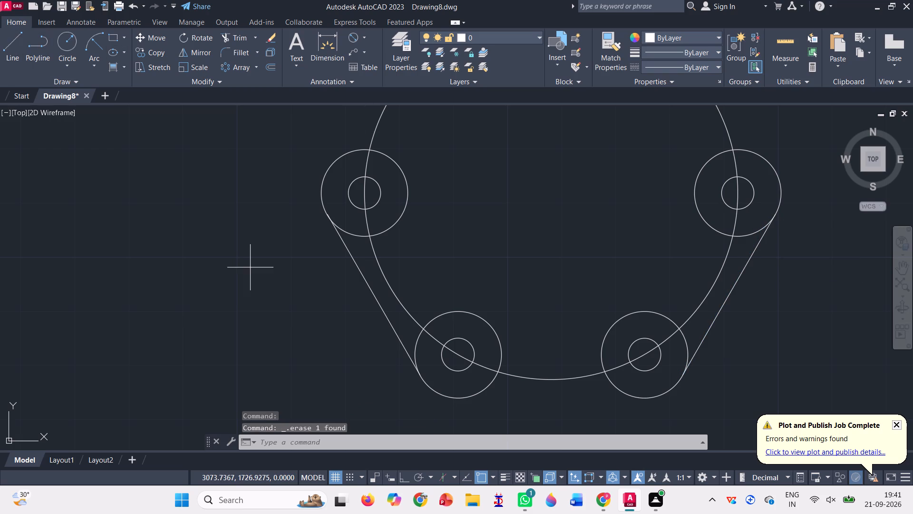
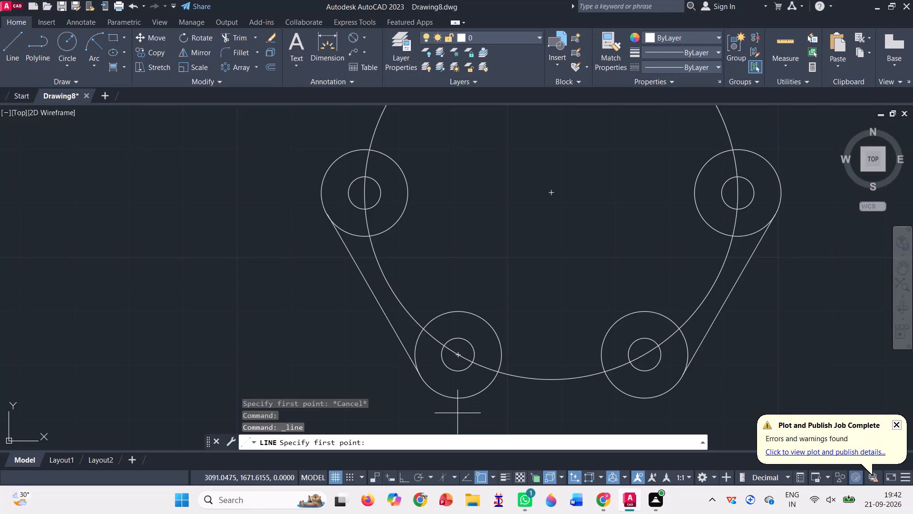
# Draw a horizontal line joining the bottom quadrants of the lower-left and lower-right radius 8 circles.
pyautogui.click(459, 401)
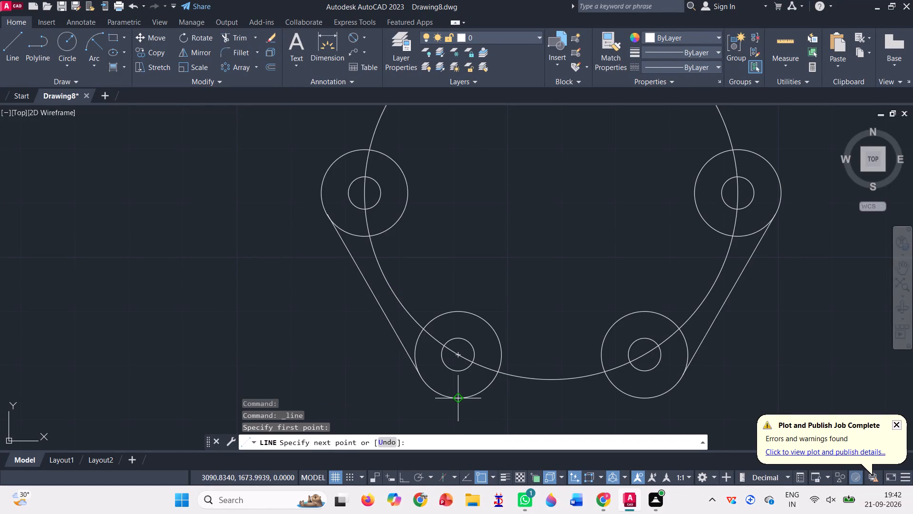
pyautogui.click(642, 395)
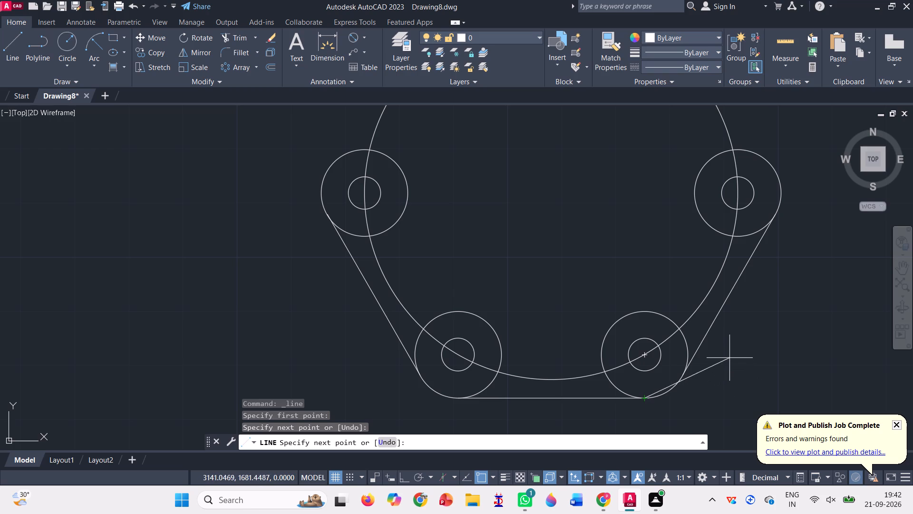
pyautogui.press('Escape')
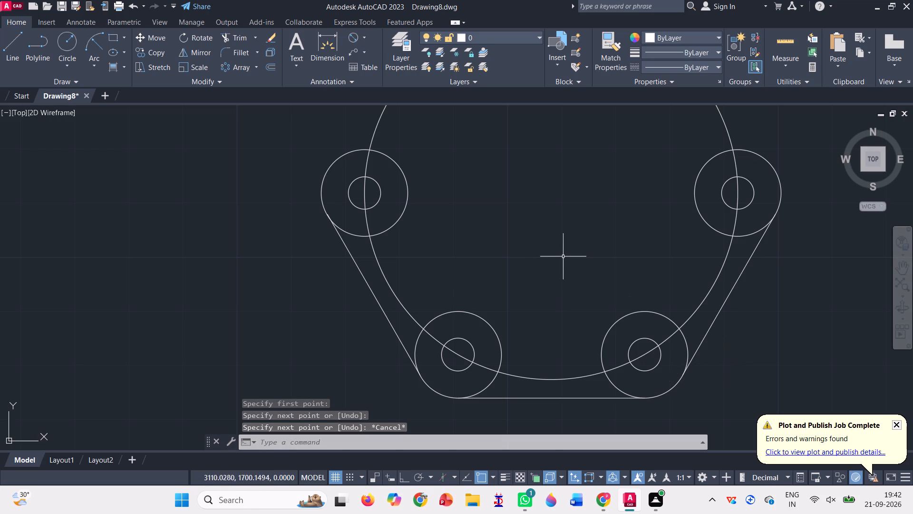
# Draw a radius 8 circle concentric with each of the small circles at the upper-left and upper-right array positions.
pyautogui.scroll(-2, 574, 257)
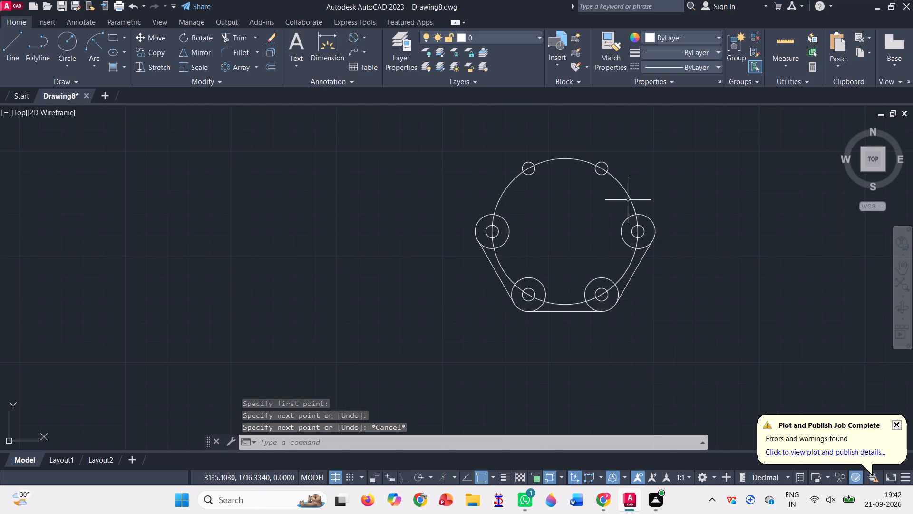
pyautogui.scroll(1, 628, 190)
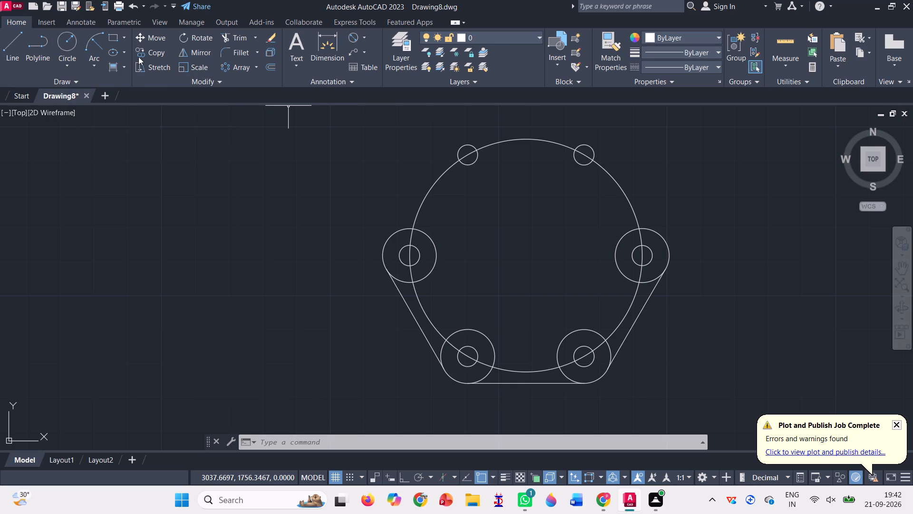
pyautogui.click(71, 47)
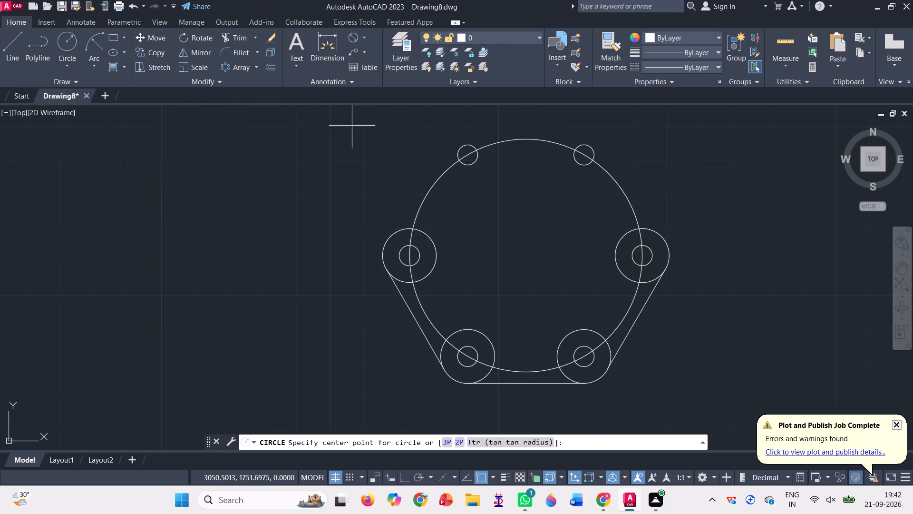
pyautogui.click(465, 157)
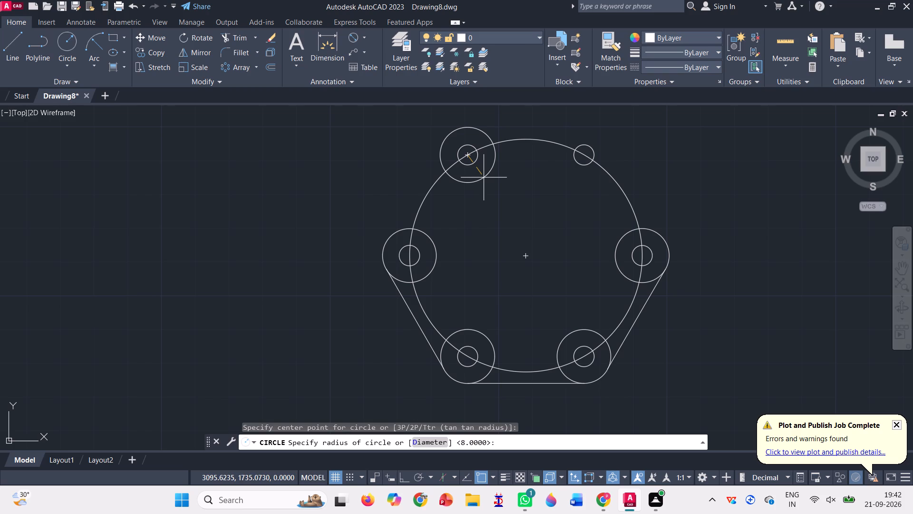
pyautogui.press('8')
pyautogui.press('Return')
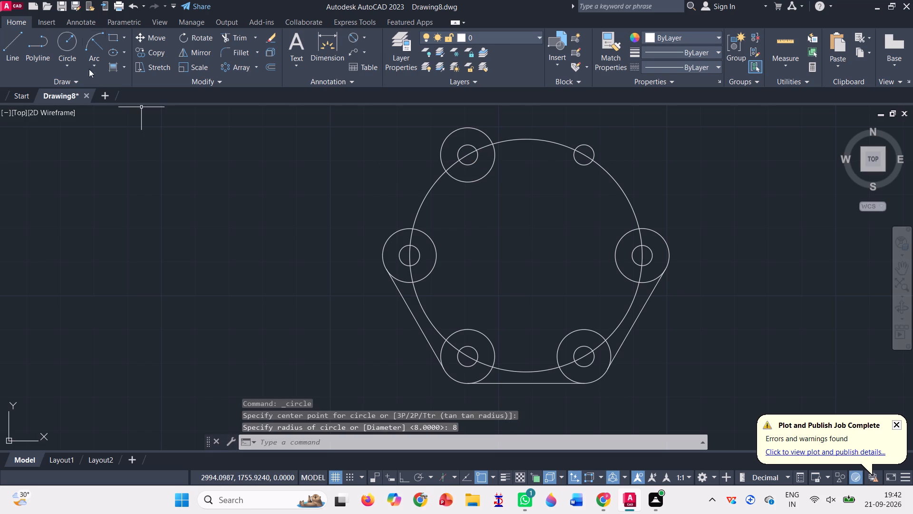
pyautogui.click(68, 43)
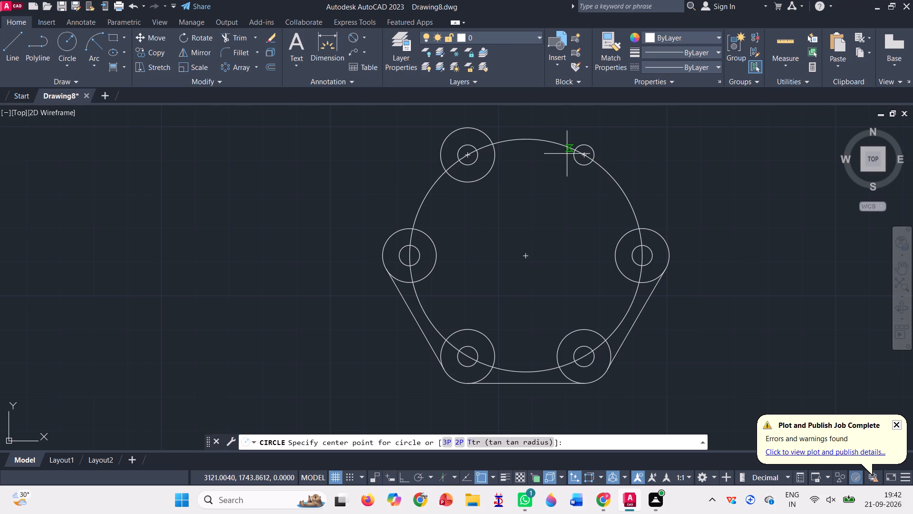
pyautogui.click(585, 158)
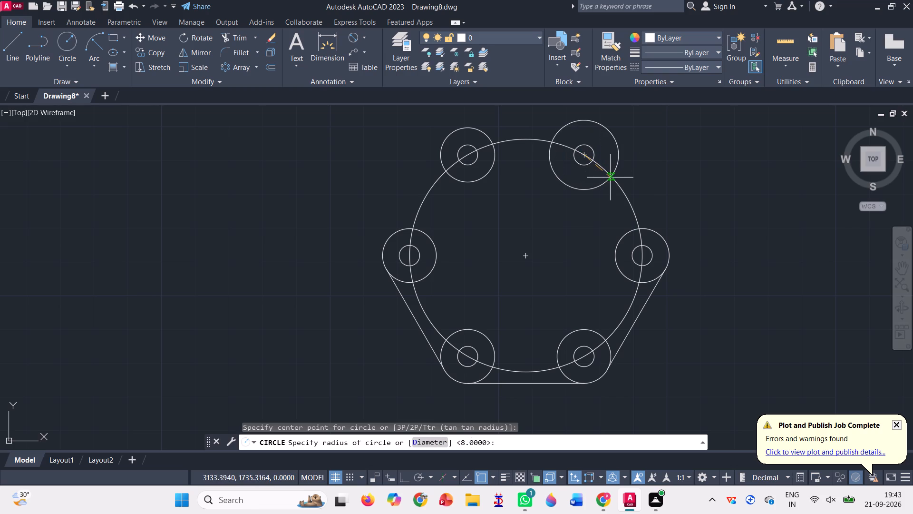
pyautogui.press('8')
pyautogui.press('Return')
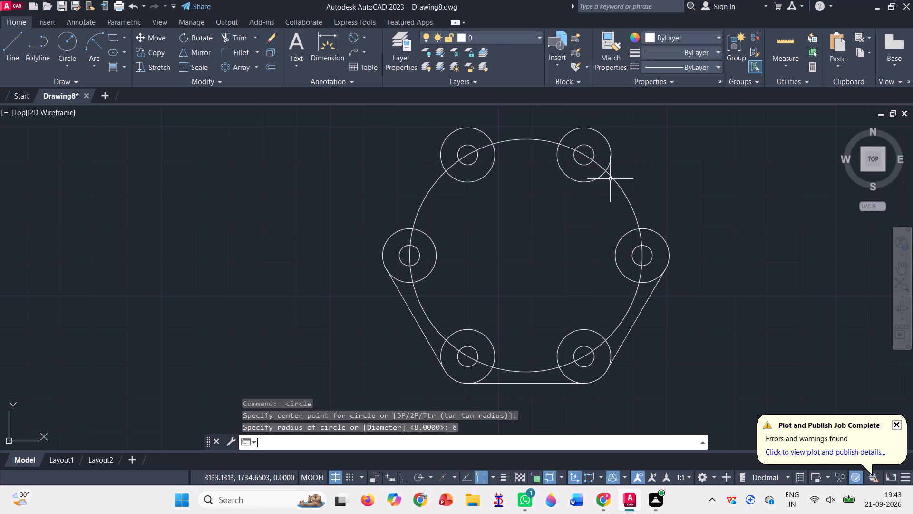
# Draw a start-end-radius arc of radius 20 from the top of the left outer circle to the upper-left outer circle's left quadrant.
pyautogui.click(100, 42)
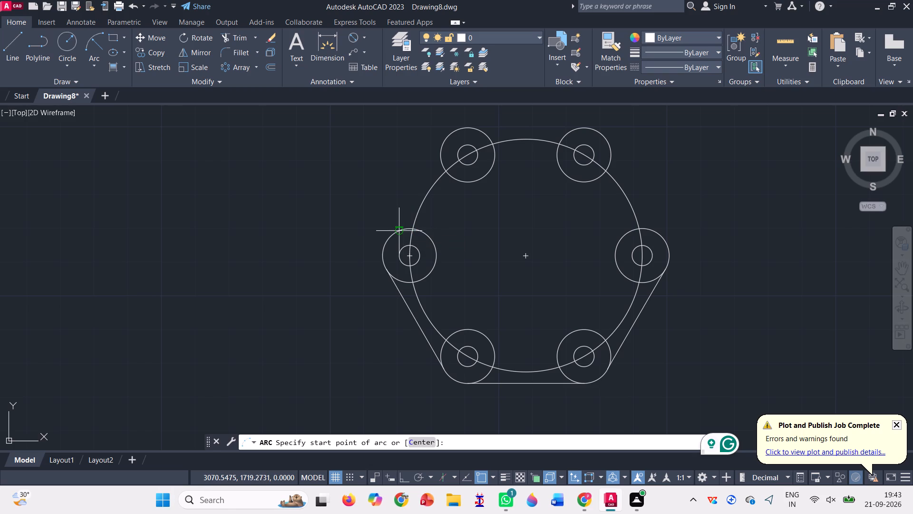
pyautogui.click(400, 233)
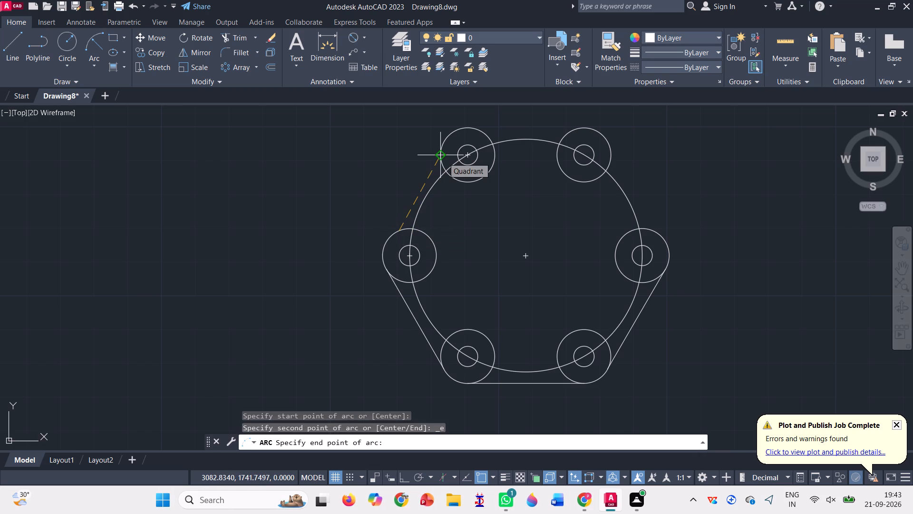
pyautogui.click(442, 158)
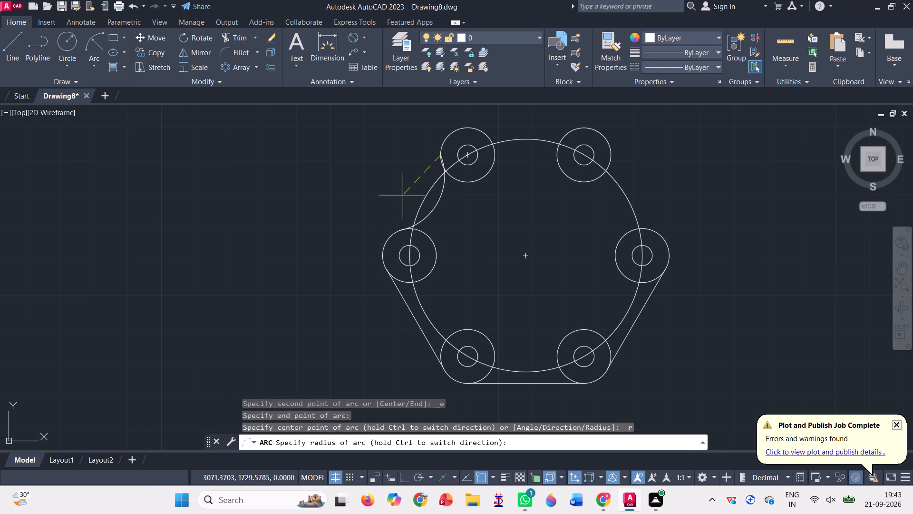
pyautogui.write('20')
pyautogui.press('Return')
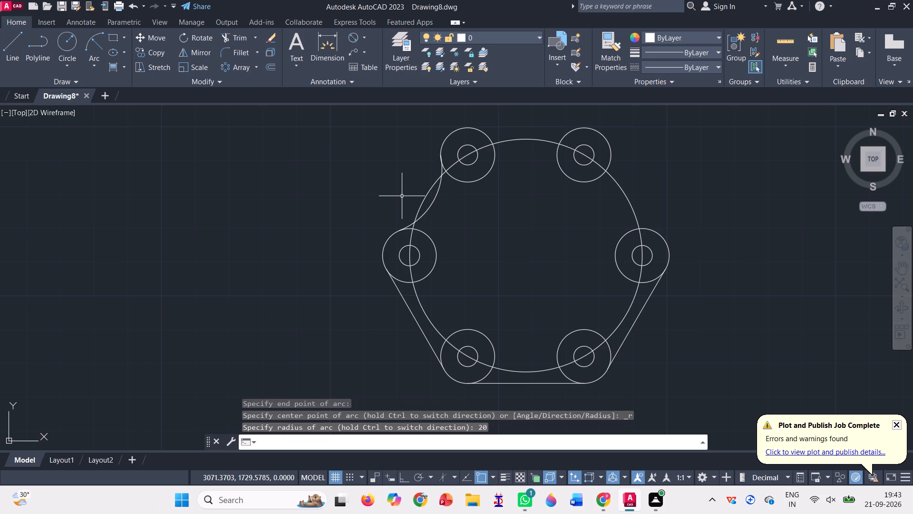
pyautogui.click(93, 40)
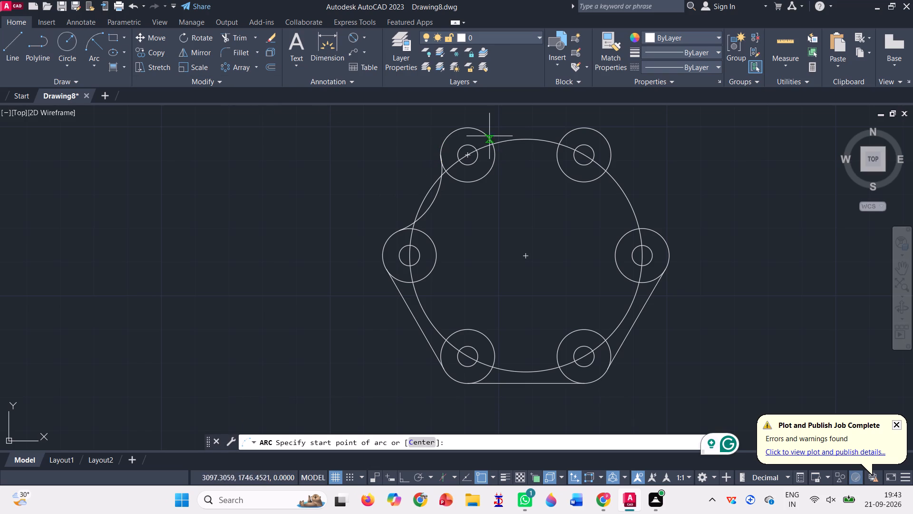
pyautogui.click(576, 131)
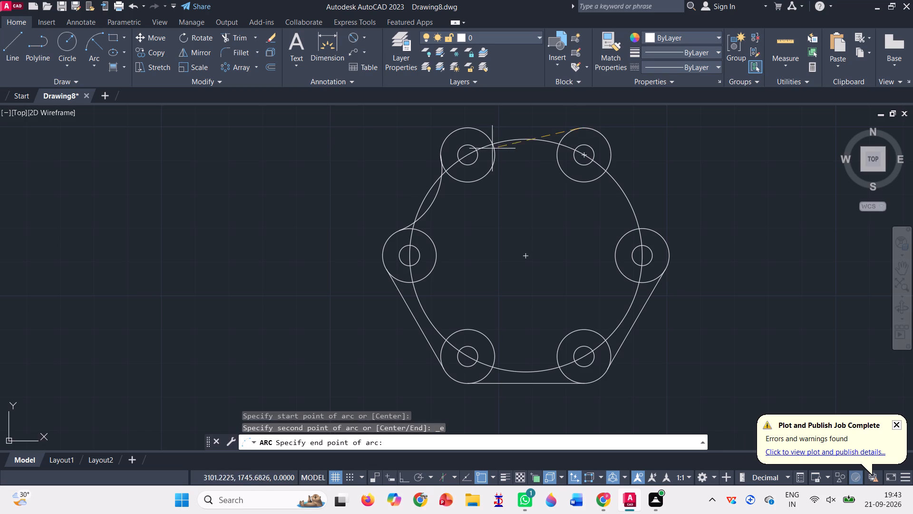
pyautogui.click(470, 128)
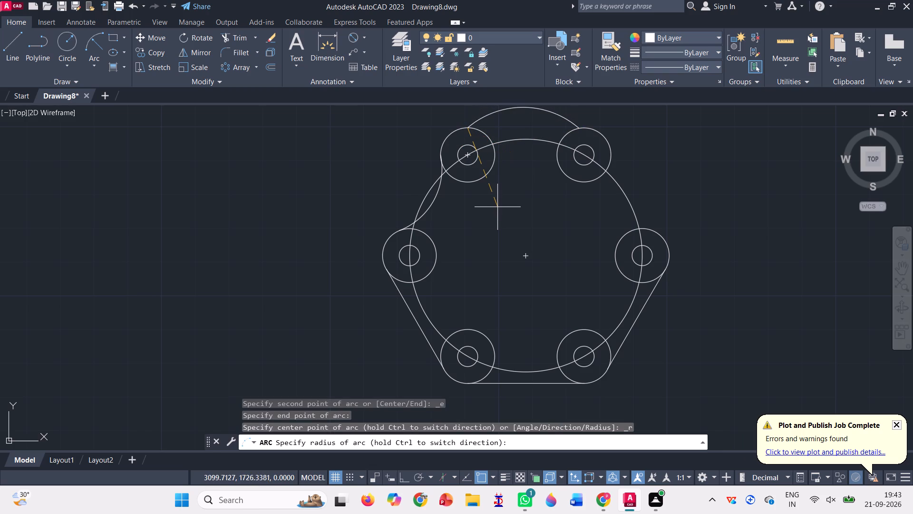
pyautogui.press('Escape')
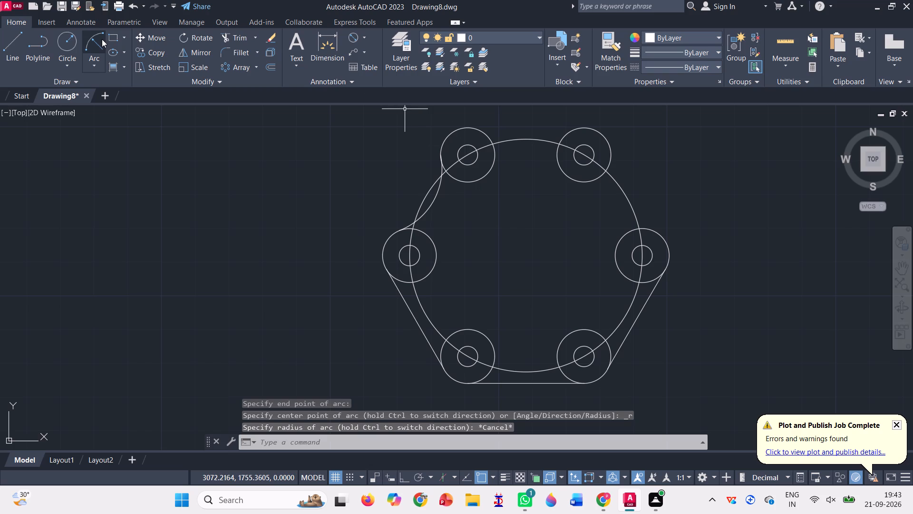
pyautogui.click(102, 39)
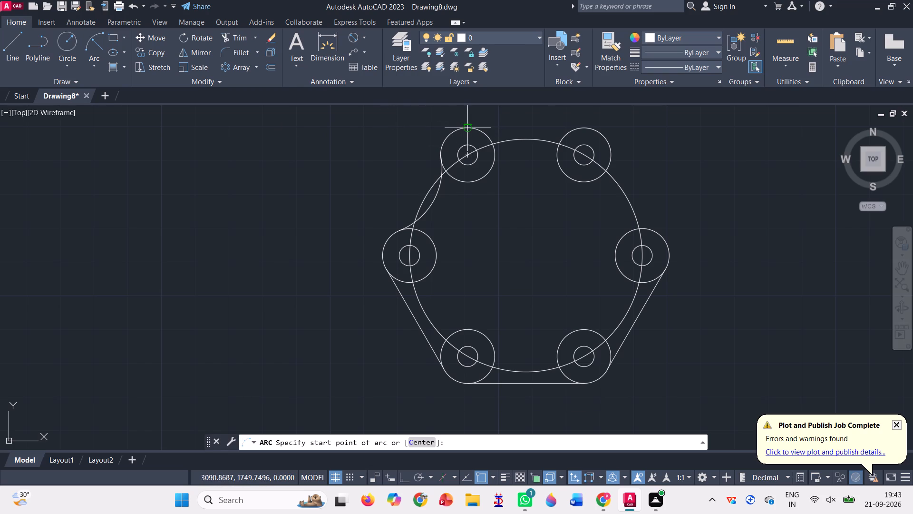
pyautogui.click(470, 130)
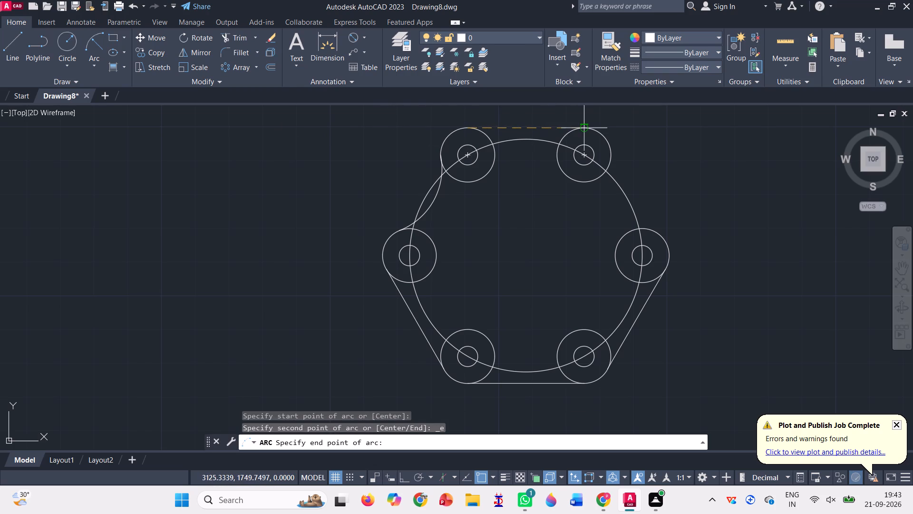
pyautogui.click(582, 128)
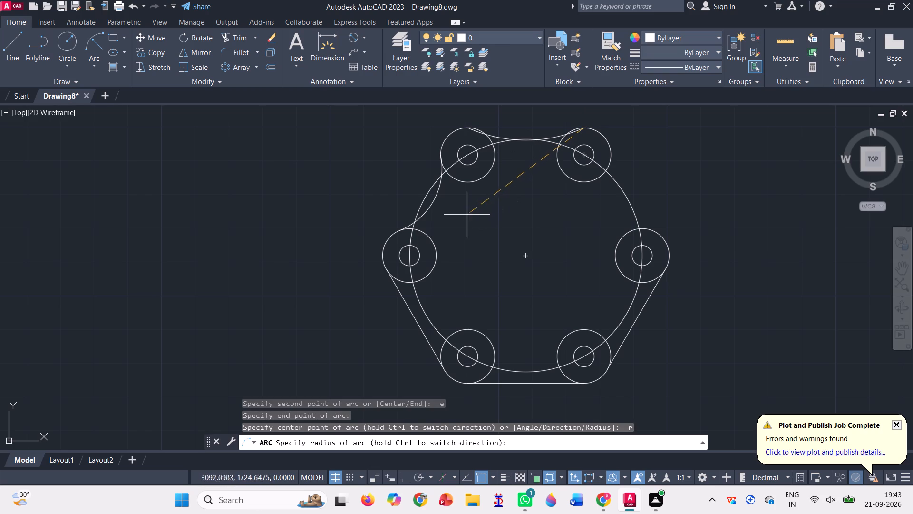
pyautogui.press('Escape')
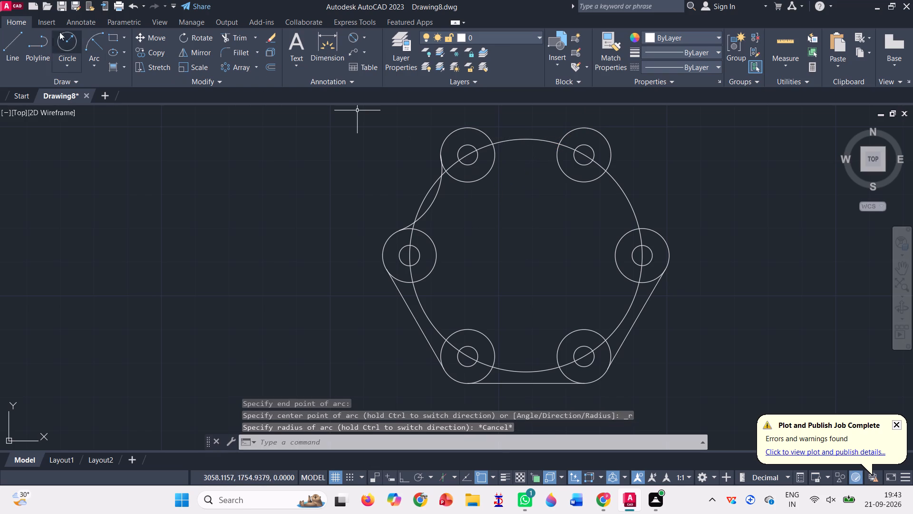
# Draw an inward-curving start-end-radius arc of radius 20 from the upper-left outer circle to the upper-right outer circle, between their facing upper sides.
pyautogui.click(84, 44)
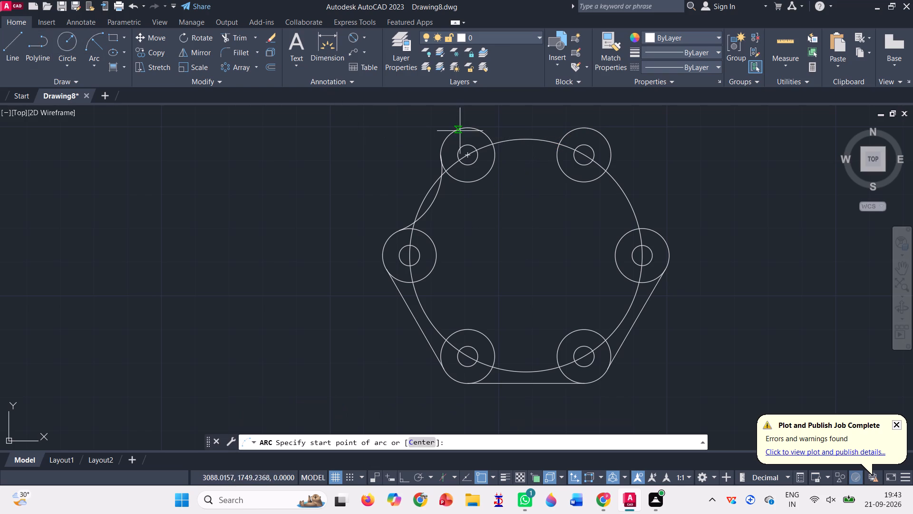
pyautogui.click(485, 132)
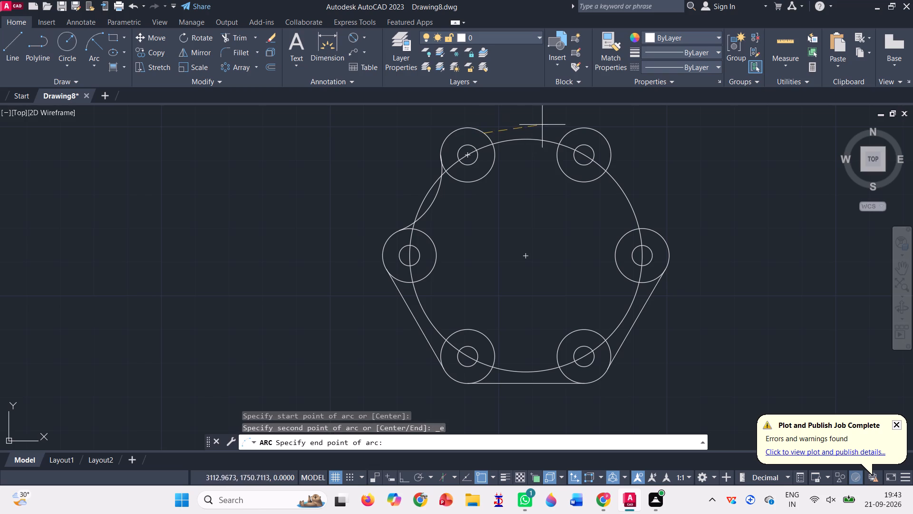
pyautogui.click(570, 135)
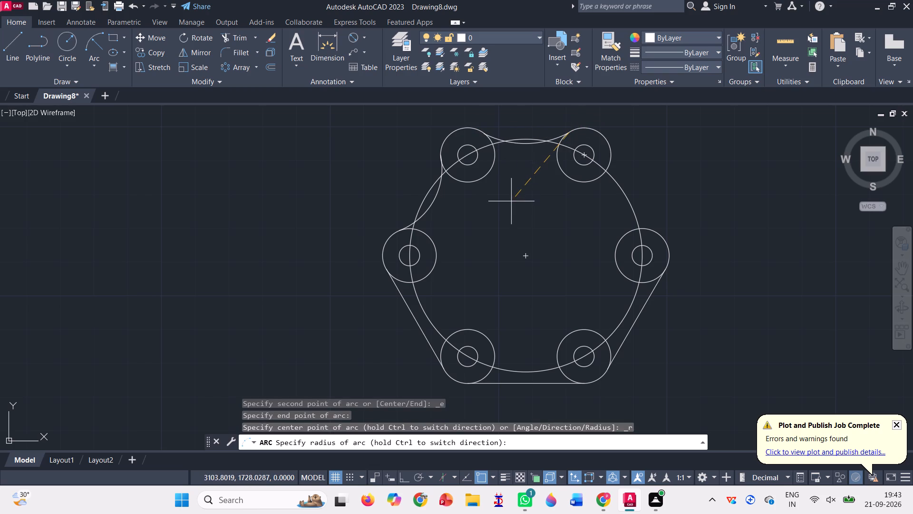
pyautogui.write('20')
pyautogui.press('Return')
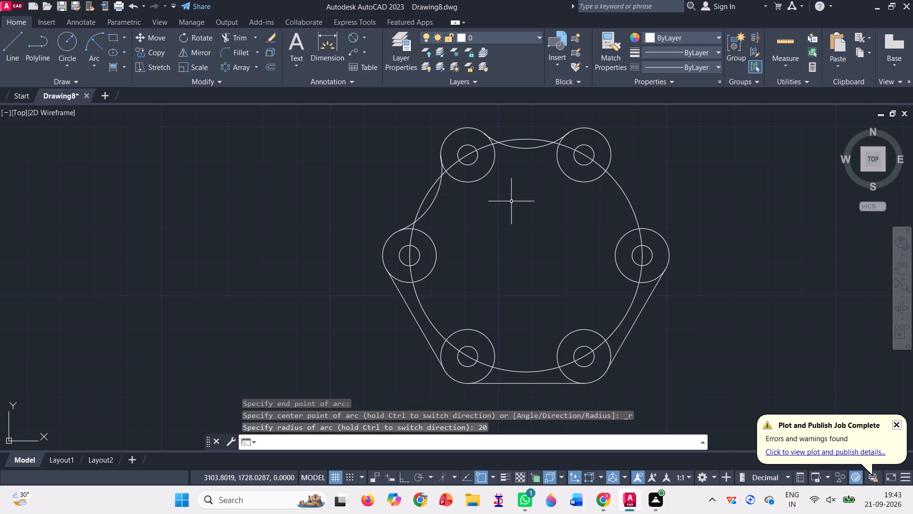
# Draw an inward-curving start-end-radius arc of radius 20 from the upper-right outer circle's lower right side to the top of the right outer circle.
pyautogui.click(93, 38)
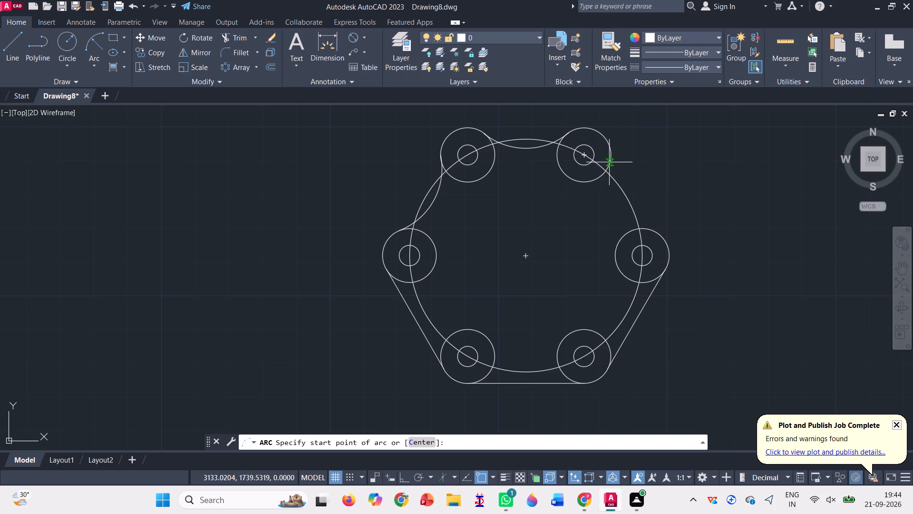
pyautogui.click(607, 168)
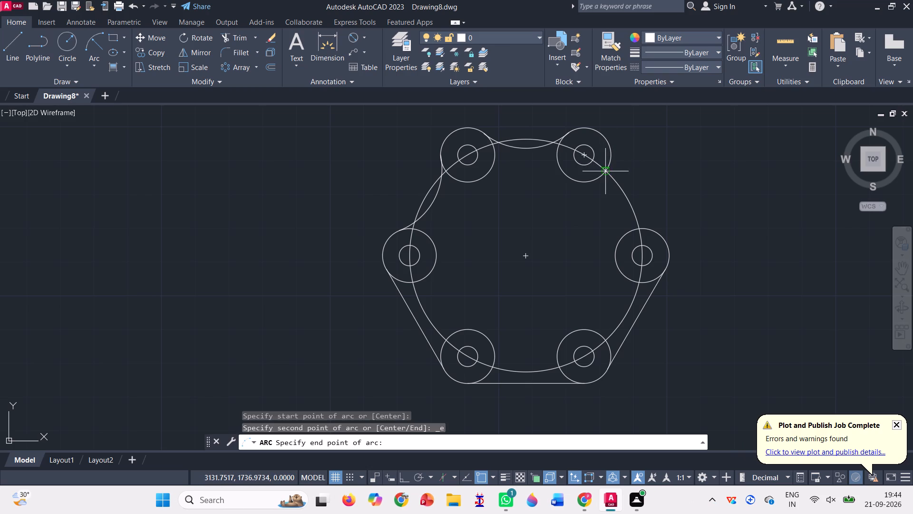
pyautogui.click(639, 227)
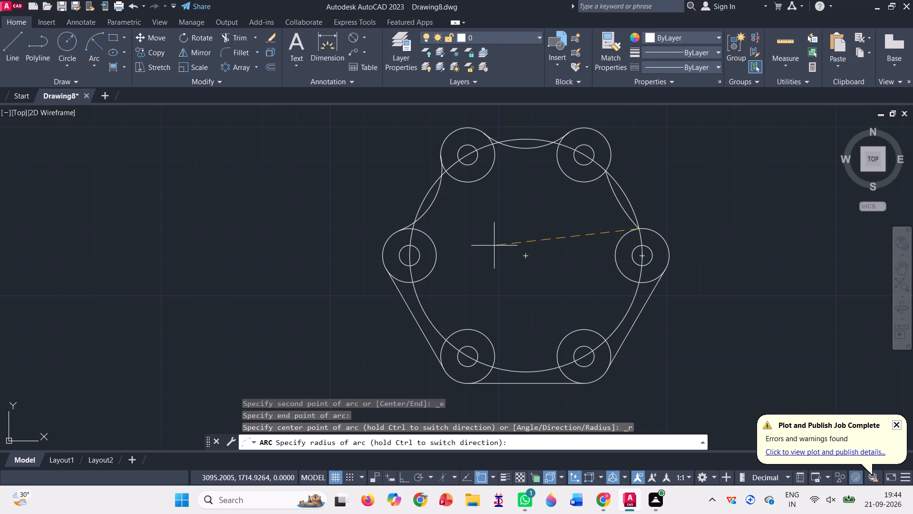
pyautogui.write('20')
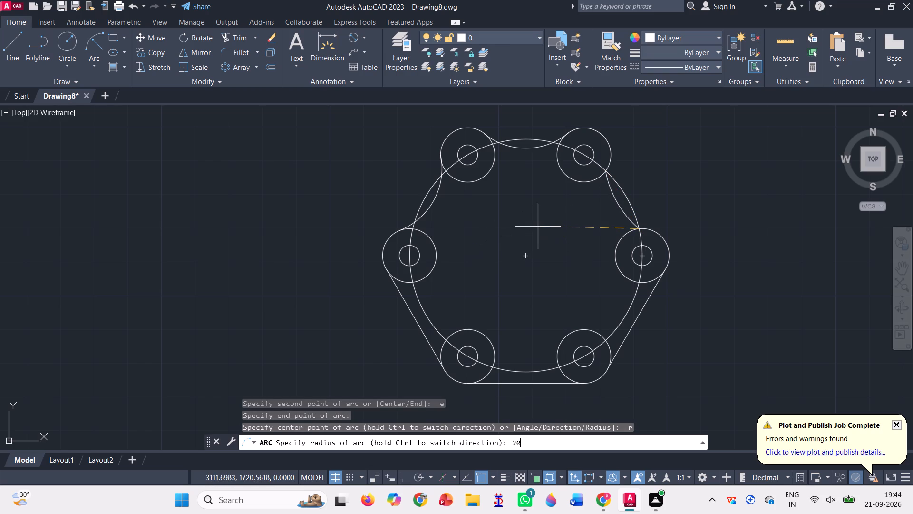
pyautogui.press('Return')
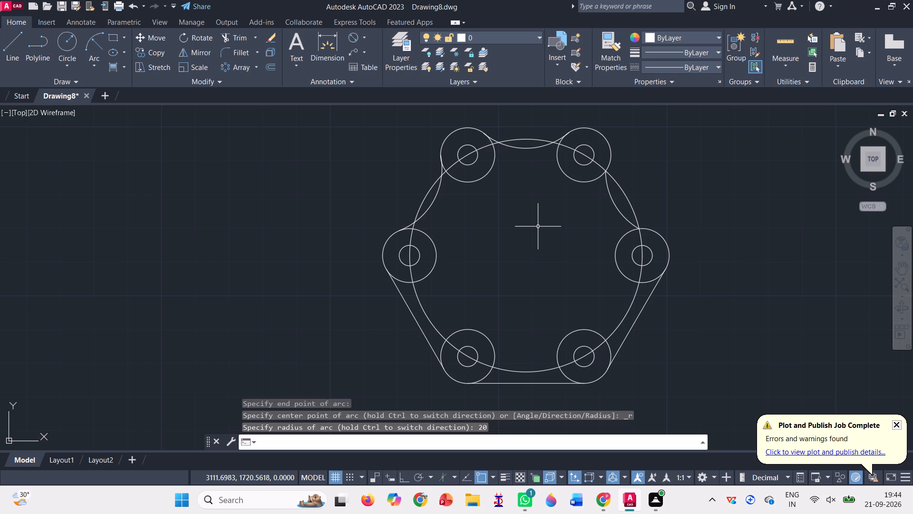
# Trim the upper-left outer circle's inward portion and the 69-diameter circle's segments across that circle pair and beside the adjoining left arc.
pyautogui.click(238, 37)
pyautogui.moveTo(467, 180); pyautogui.dragTo(493, 188)
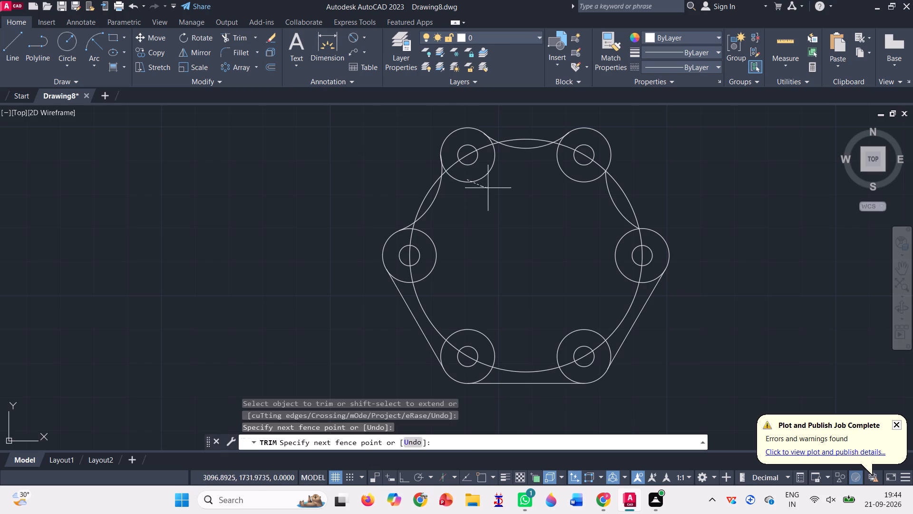
pyautogui.moveTo(493, 188); pyautogui.dragTo(498, 187)
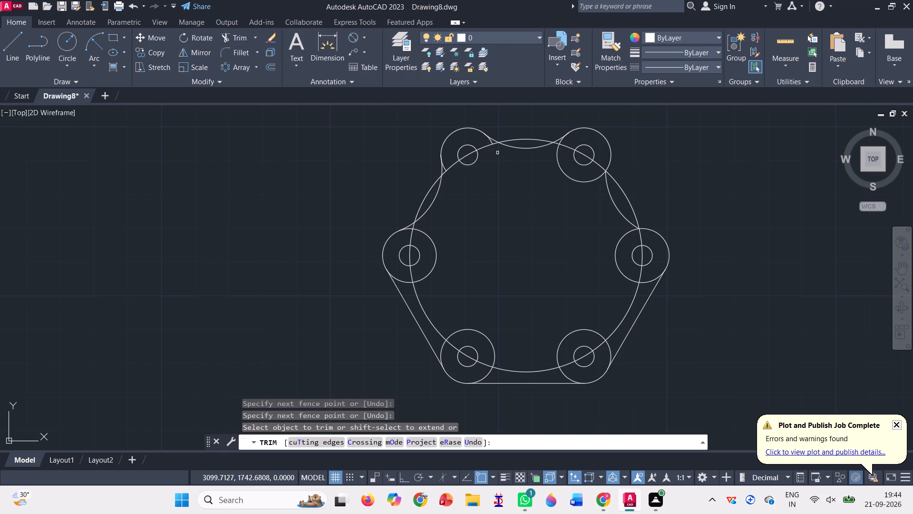
pyautogui.scroll(2, 500, 145)
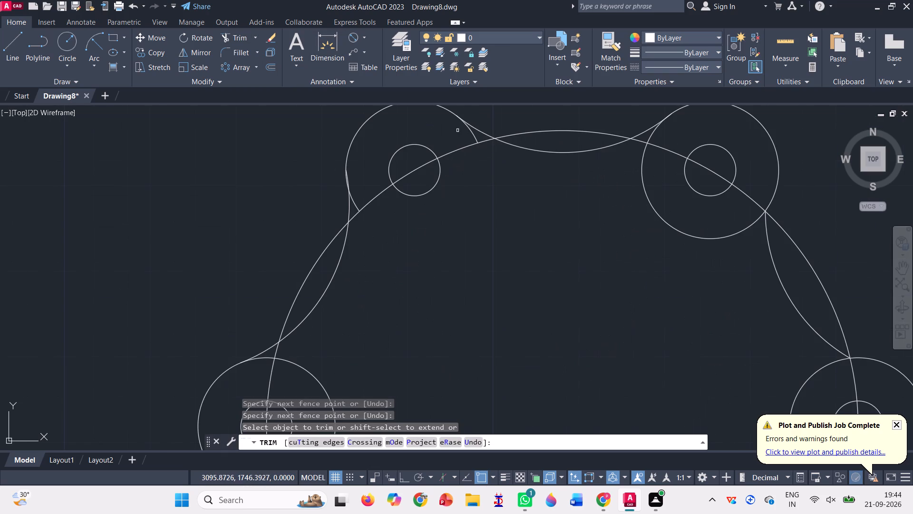
pyautogui.moveTo(457, 130); pyautogui.dragTo(483, 141)
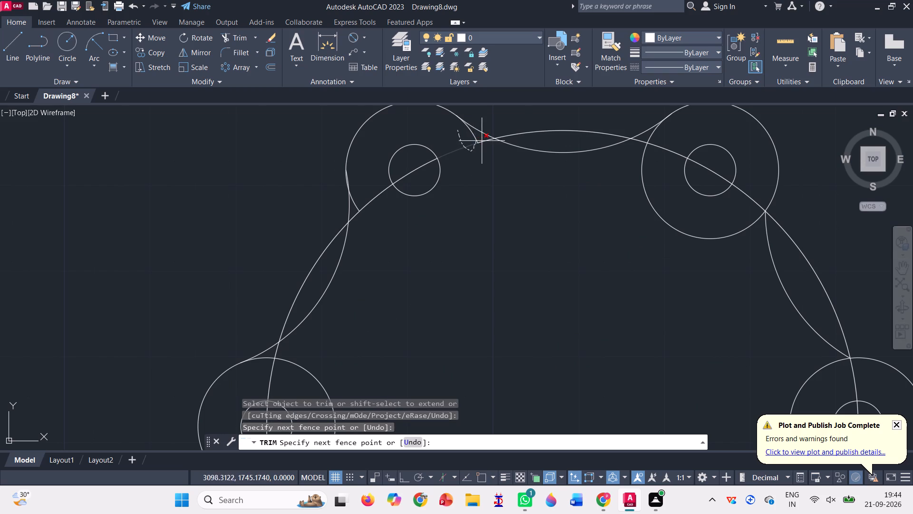
pyautogui.moveTo(483, 141); pyautogui.dragTo(490, 154)
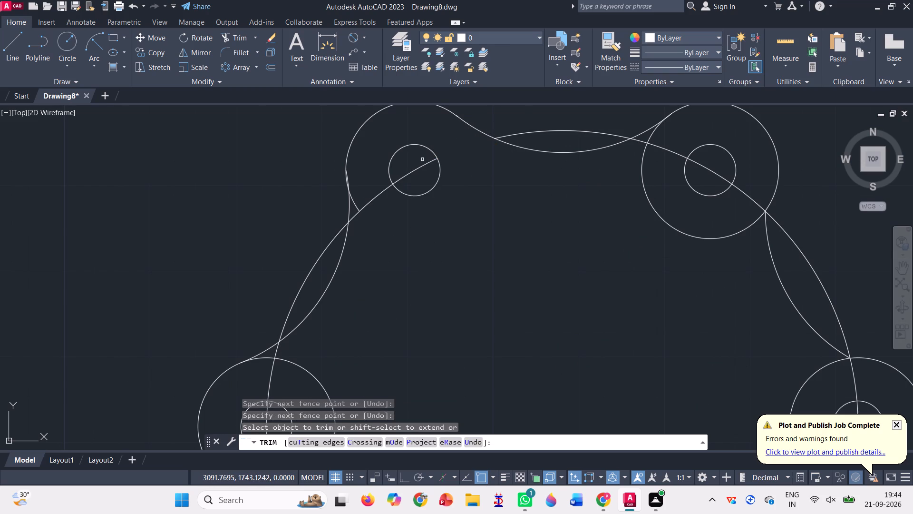
pyautogui.moveTo(421, 161); pyautogui.dragTo(420, 188)
pyautogui.moveTo(383, 184); pyautogui.dragTo(376, 194)
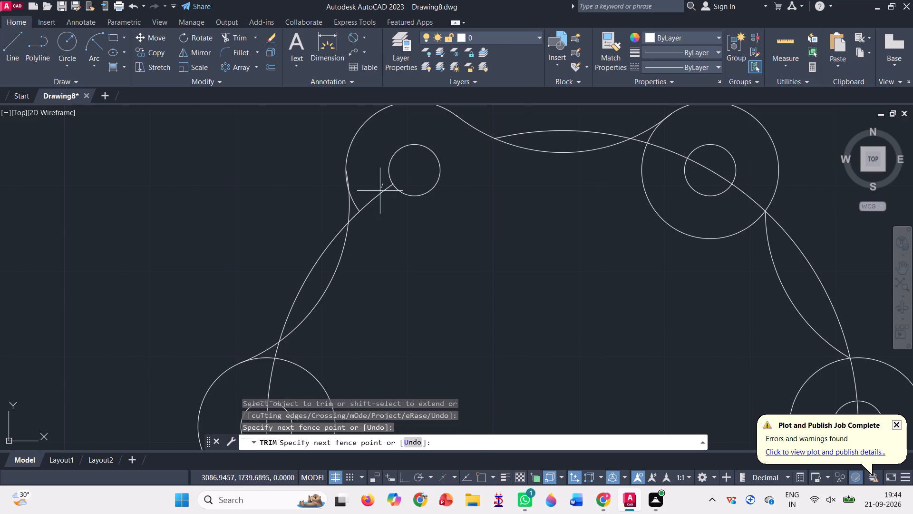
pyautogui.moveTo(376, 194); pyautogui.dragTo(354, 207)
pyautogui.moveTo(357, 220); pyautogui.dragTo(359, 225)
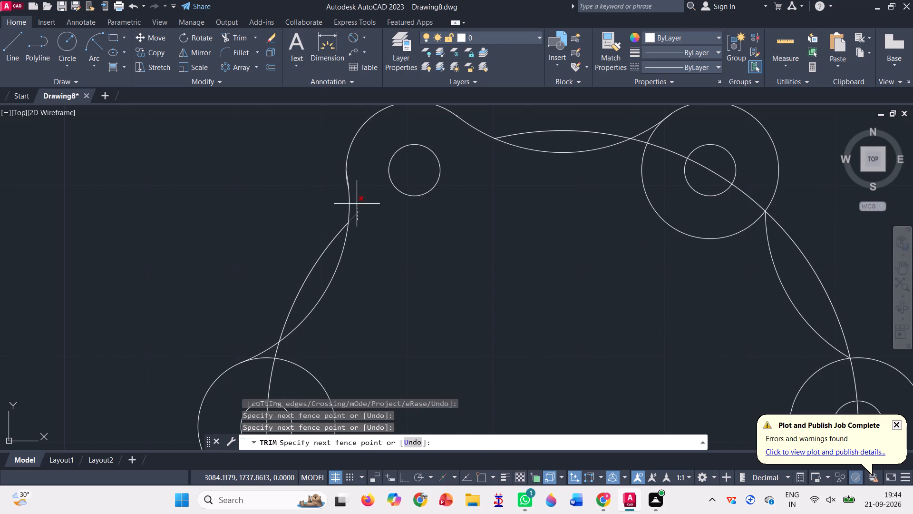
pyautogui.click(357, 204)
pyautogui.moveTo(332, 234); pyautogui.dragTo(335, 253)
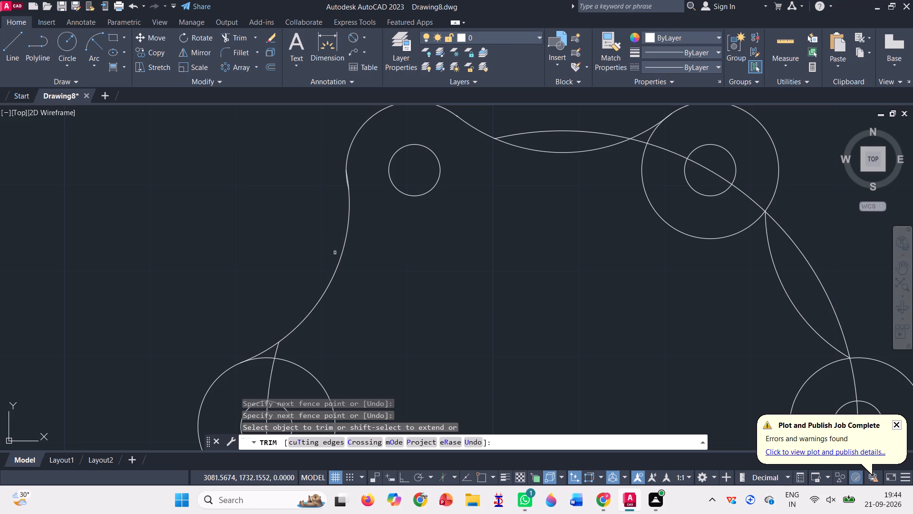
# Trim the 69-diameter circle between the upper circle pairs, across the upper-right pair and beside the right arc, plus the upper-right outer circle's inward portion.
pyautogui.scroll(-1, 294, 261)
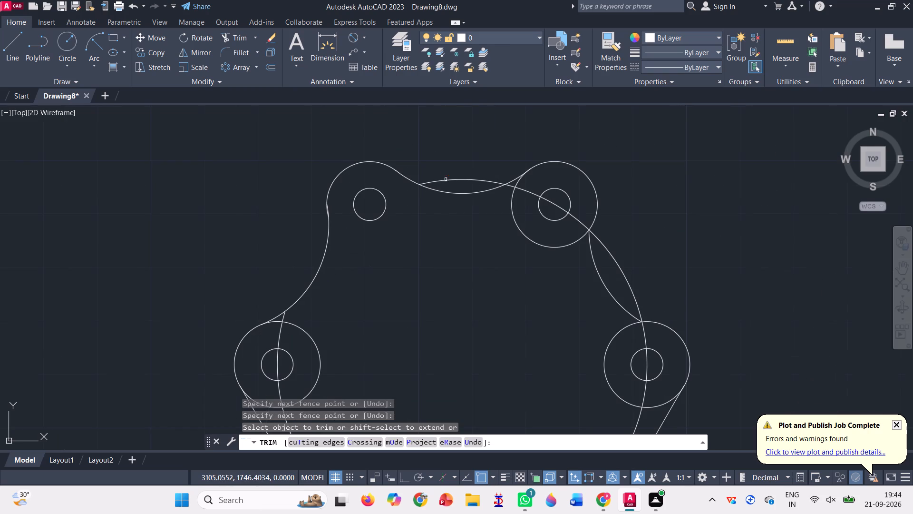
pyautogui.click(452, 180)
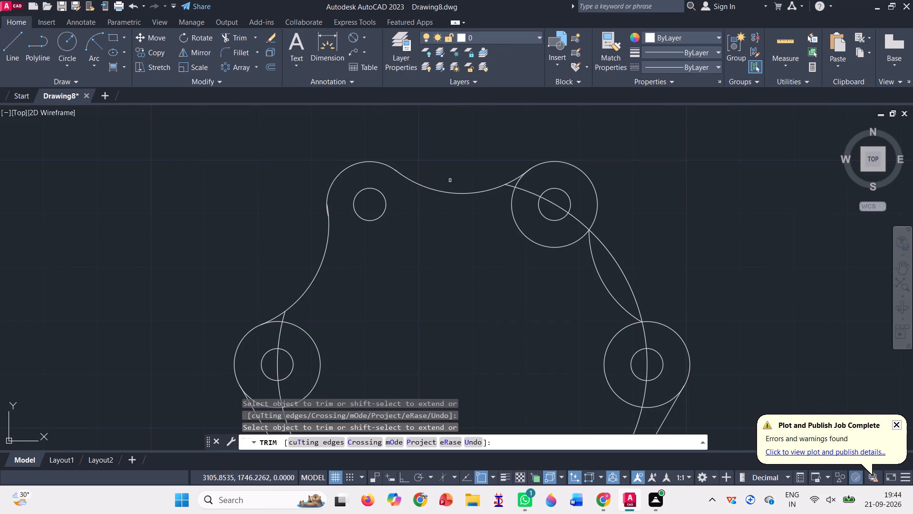
pyautogui.scroll(1, 538, 189)
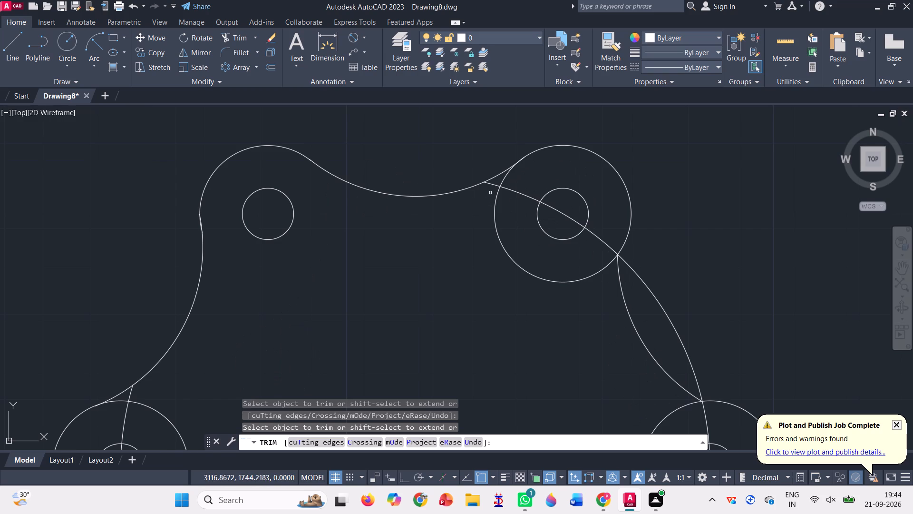
pyautogui.moveTo(493, 193); pyautogui.dragTo(514, 203)
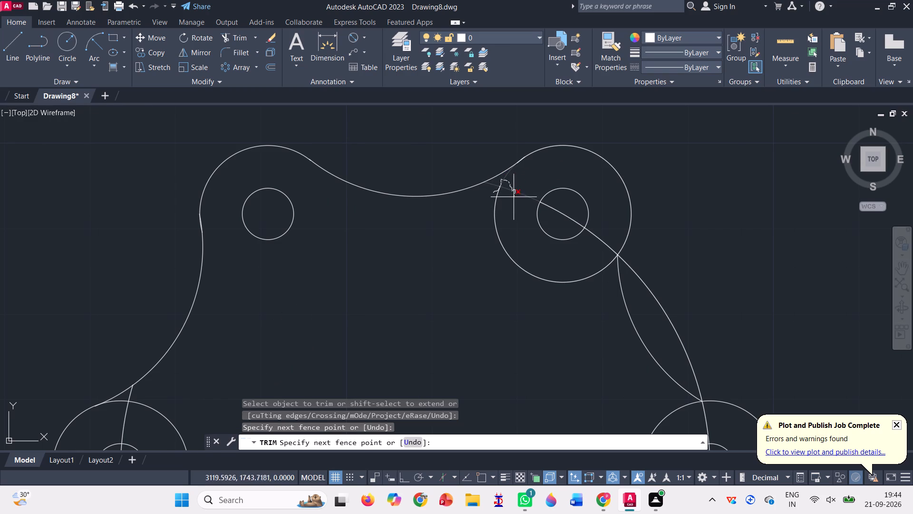
pyautogui.moveTo(514, 203); pyautogui.dragTo(479, 232)
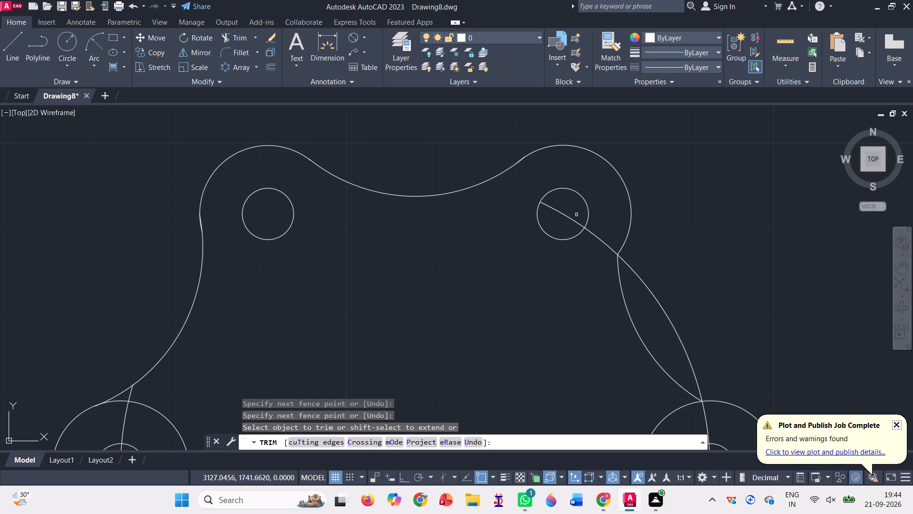
pyautogui.click(567, 219)
pyautogui.moveTo(603, 228); pyautogui.dragTo(604, 245)
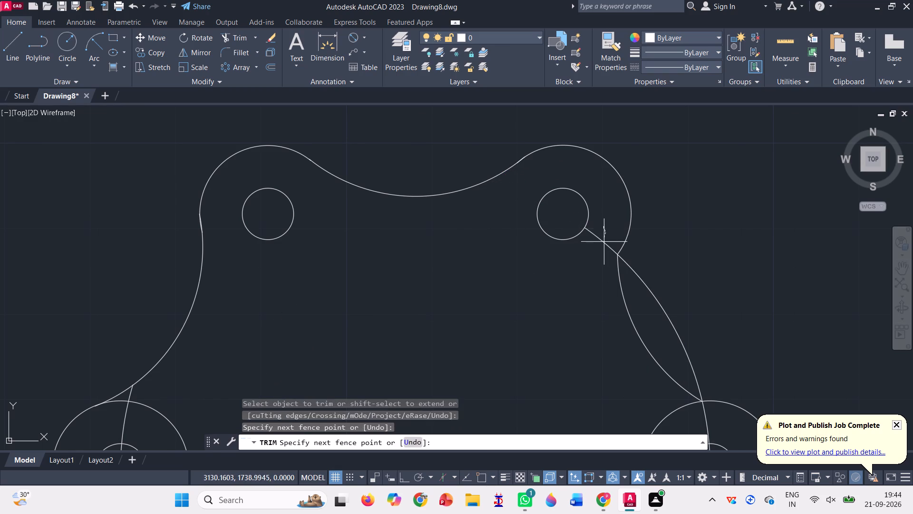
pyautogui.moveTo(604, 245); pyautogui.dragTo(604, 251)
pyautogui.moveTo(653, 270); pyautogui.dragTo(647, 290)
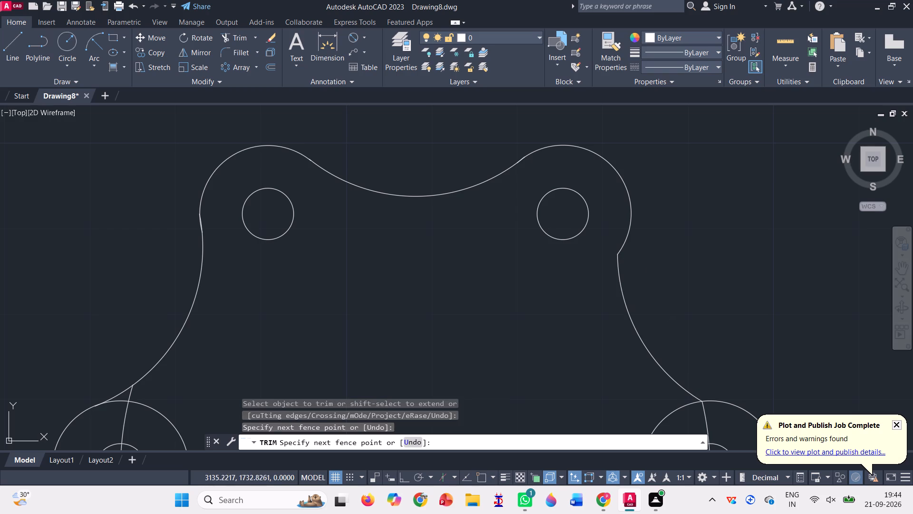
pyautogui.scroll(-1, 535, 243)
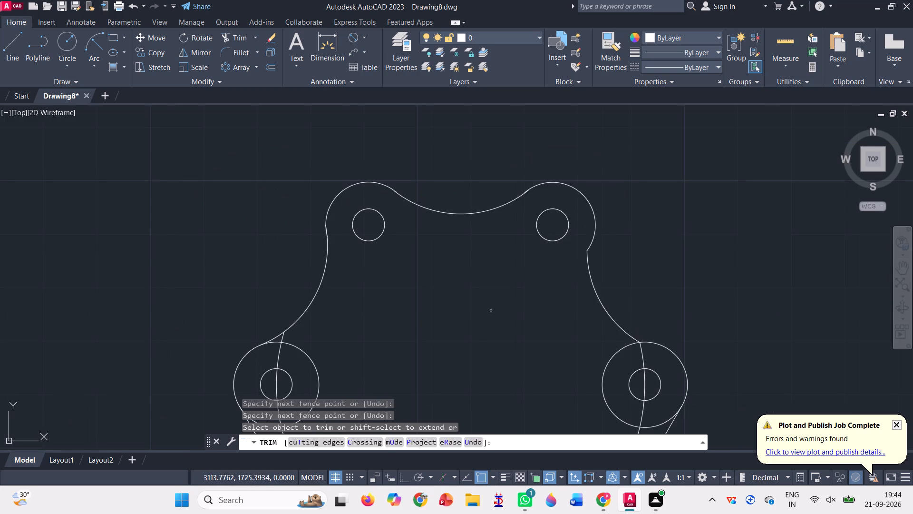
pyautogui.scroll(-1, 501, 329)
pyautogui.scroll(-2, 611, 261)
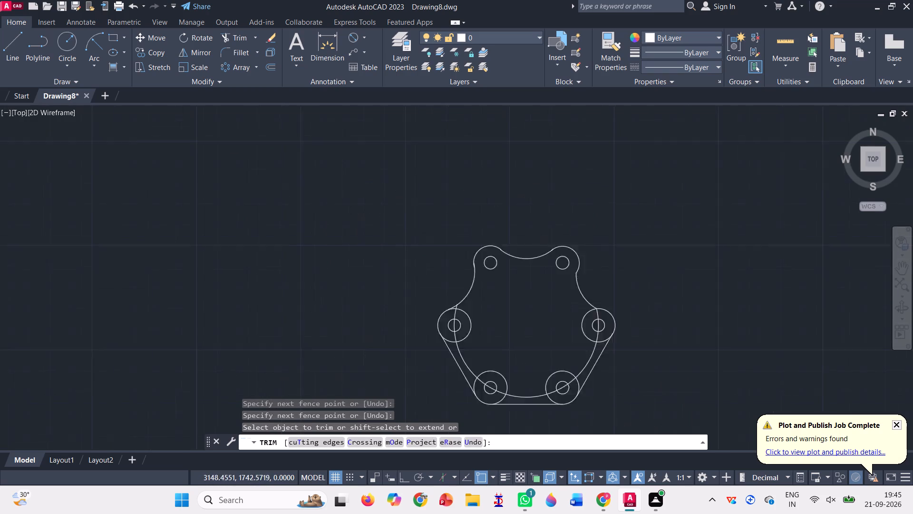
pyautogui.scroll(2, 594, 344)
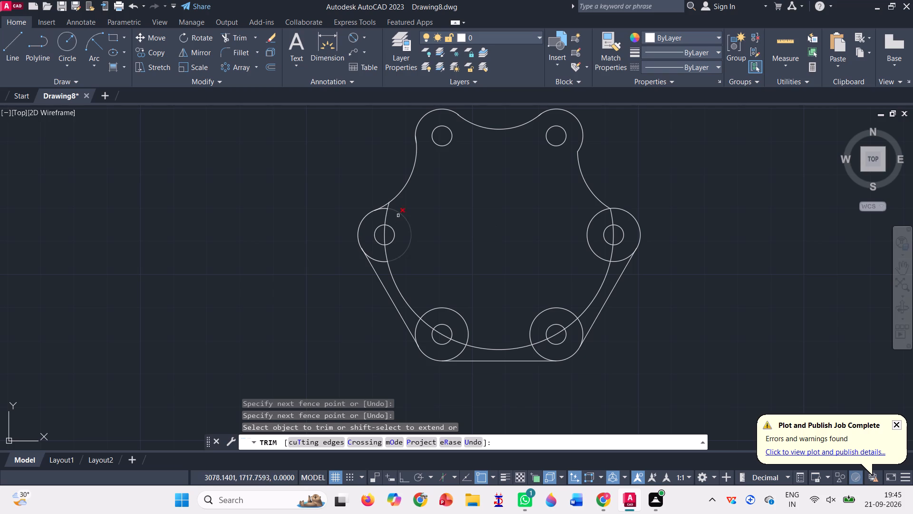
pyautogui.scroll(1, 389, 220)
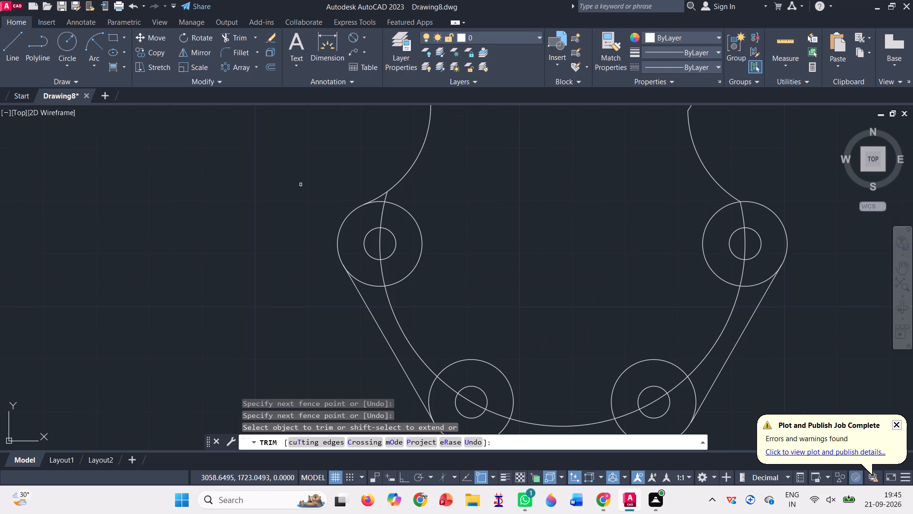
pyautogui.press('Escape')
# With Ortho on, draw a vertical line 20 long downward from the center of the 69-diameter circle.
pyautogui.click(381, 216)
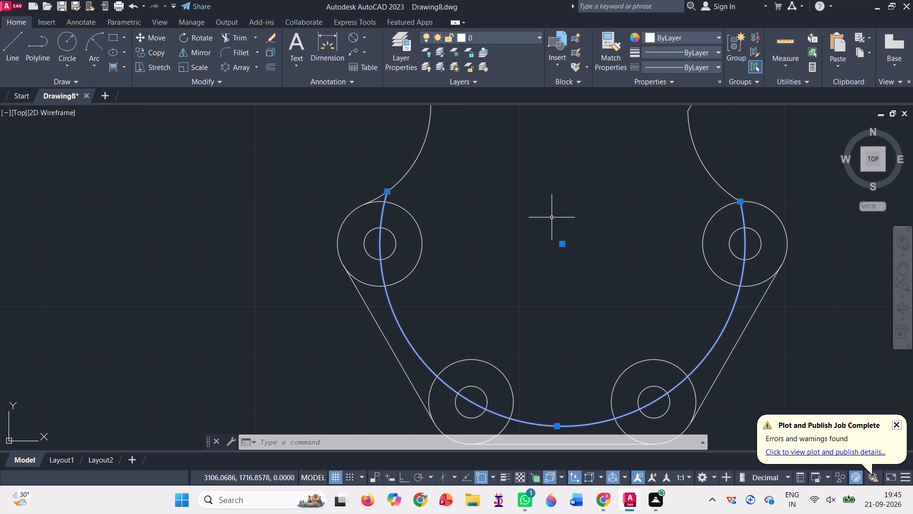
pyautogui.click(18, 48)
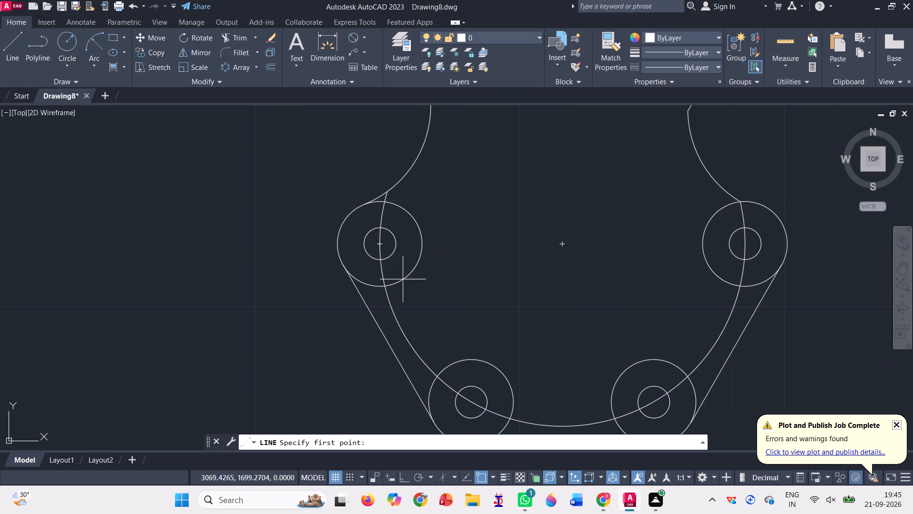
pyautogui.click(563, 243)
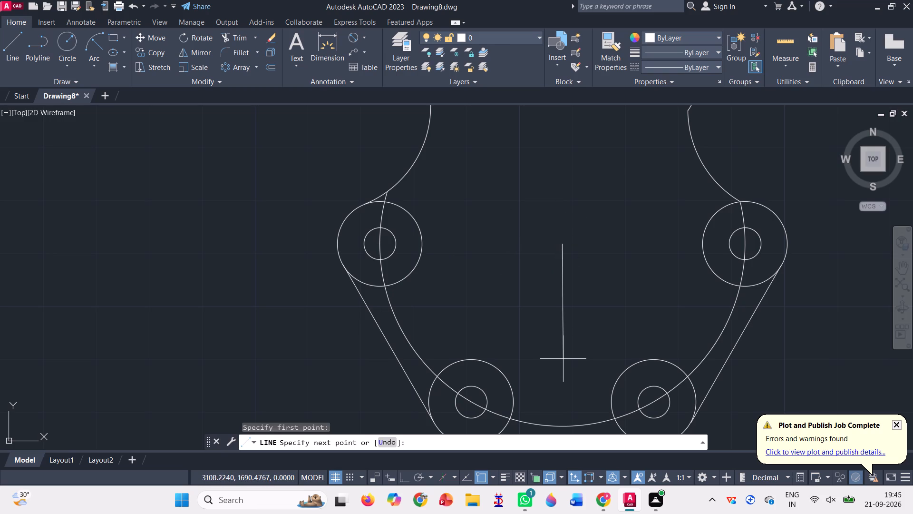
pyautogui.click(406, 485)
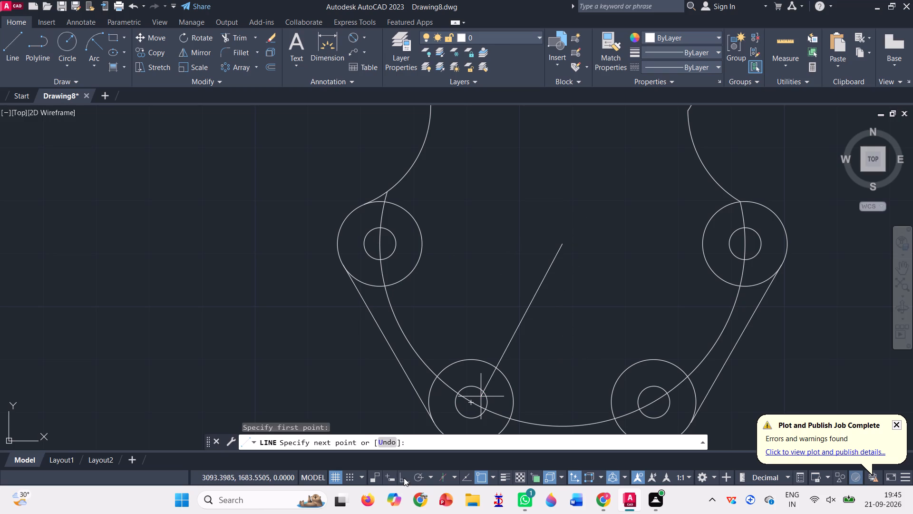
pyautogui.click(404, 478)
pyautogui.write('20')
pyautogui.press('Return')
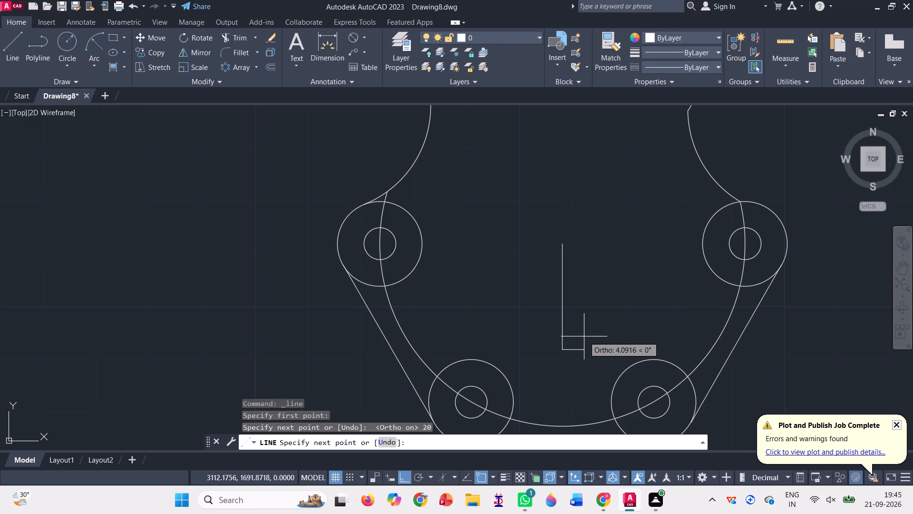
pyautogui.press('Escape')
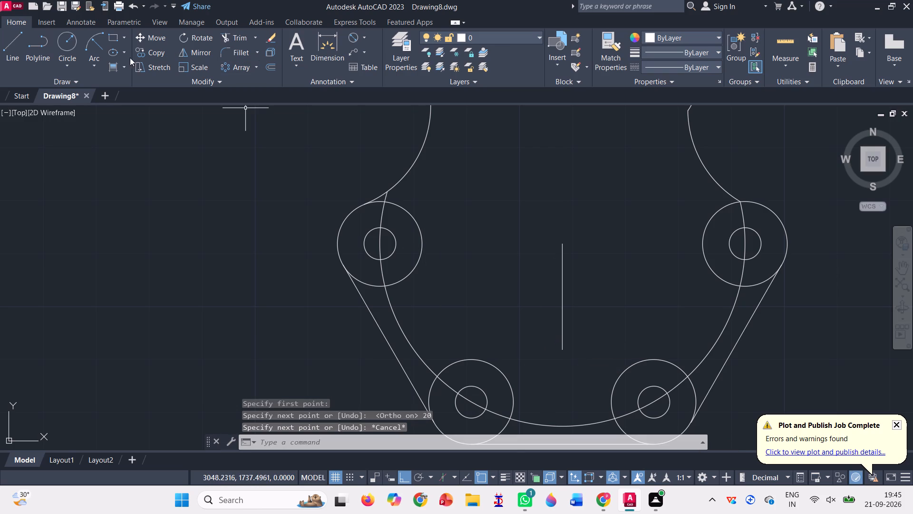
# Draw two concentric circles of radius 8 and radius 10 at the top end of the vertical line.
pyautogui.click(62, 43)
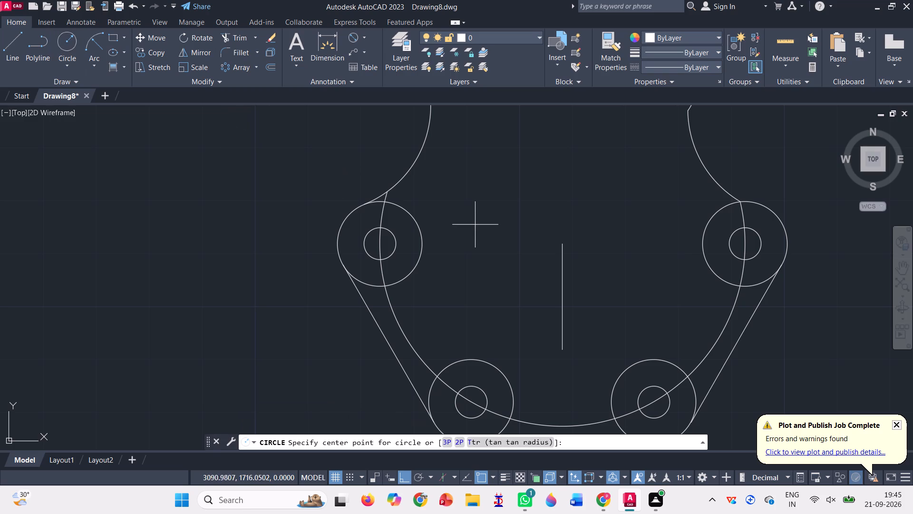
pyautogui.click(564, 243)
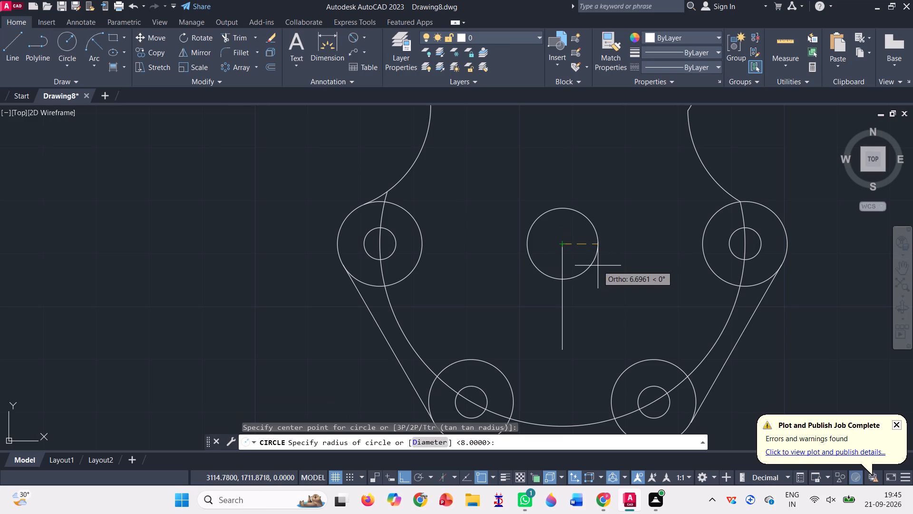
pyautogui.press('8')
pyautogui.press('Return')
pyautogui.click(65, 44)
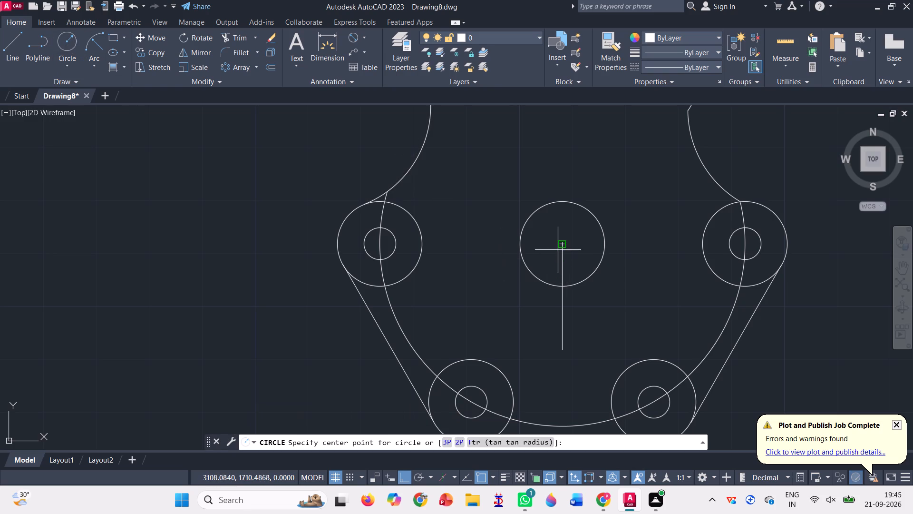
pyautogui.click(562, 246)
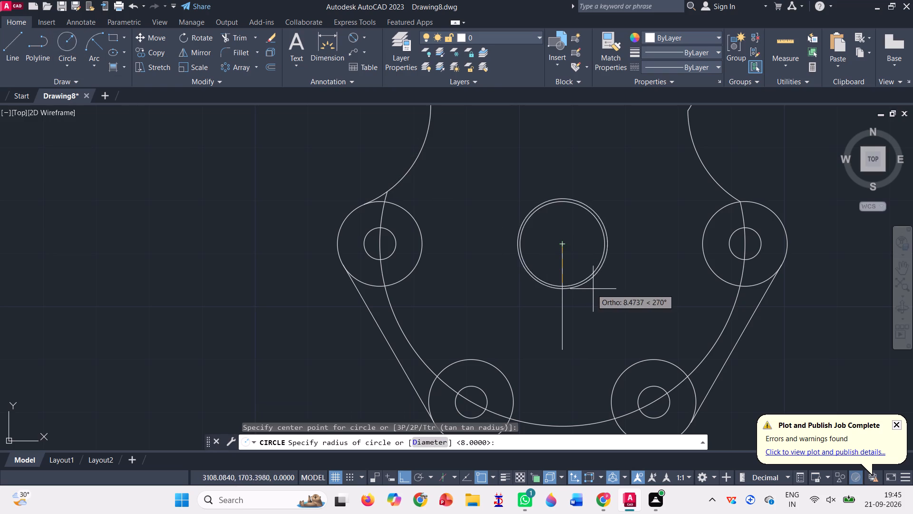
pyautogui.write('10')
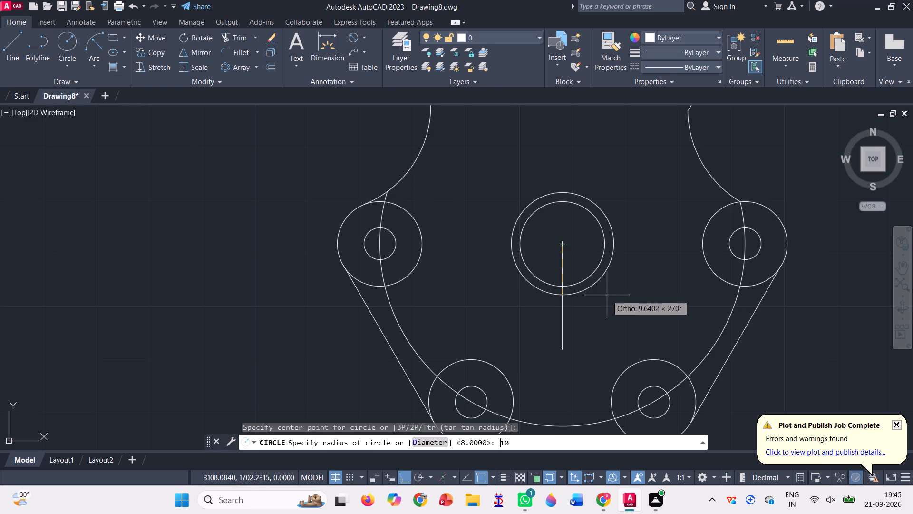
pyautogui.press('Return')
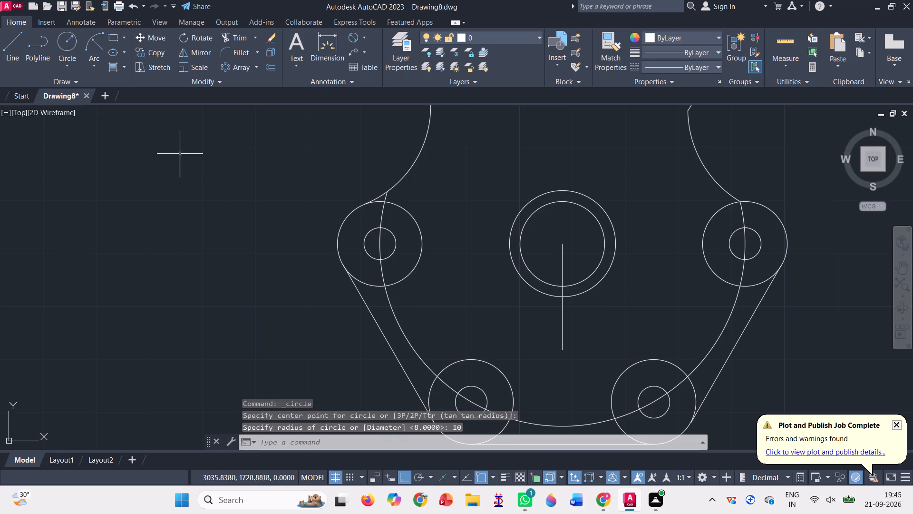
# Draw two concentric circles of radius 8 and radius 10 at the bottom end of the central vertical line.
pyautogui.click(75, 34)
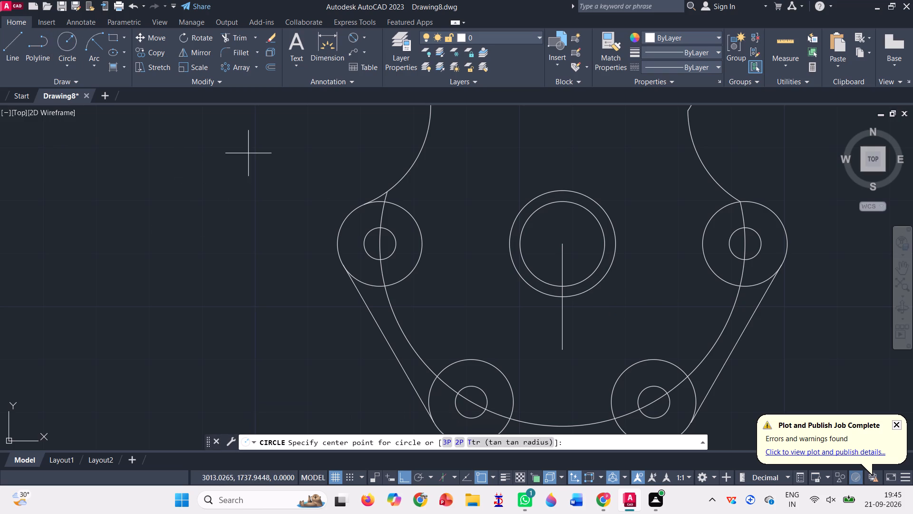
pyautogui.click(565, 347)
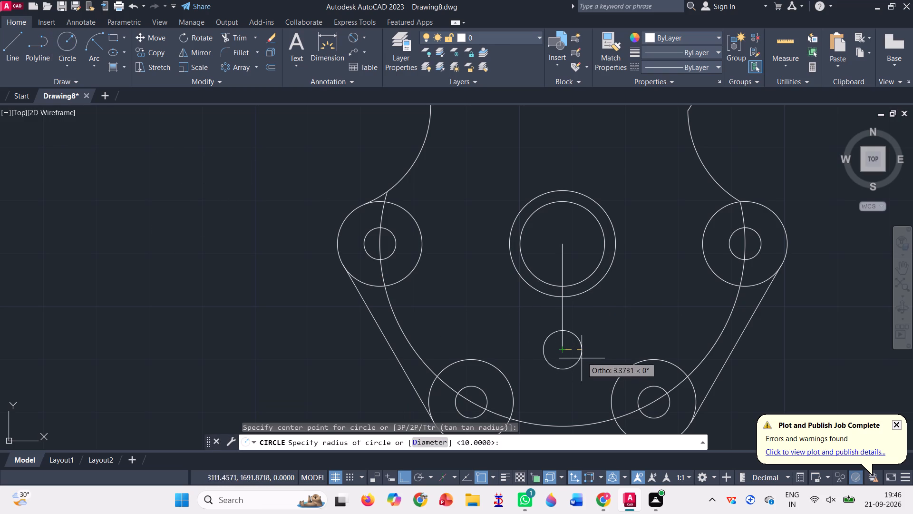
pyautogui.press('8')
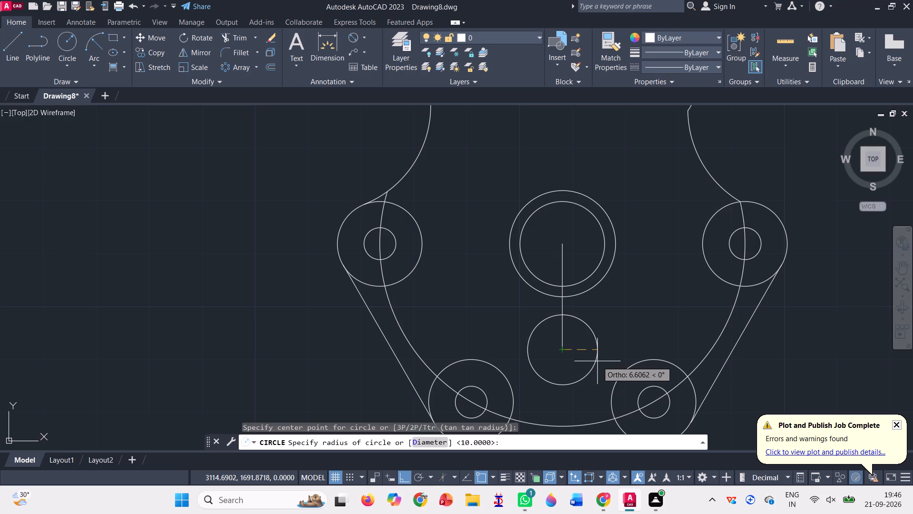
pyautogui.press('Return')
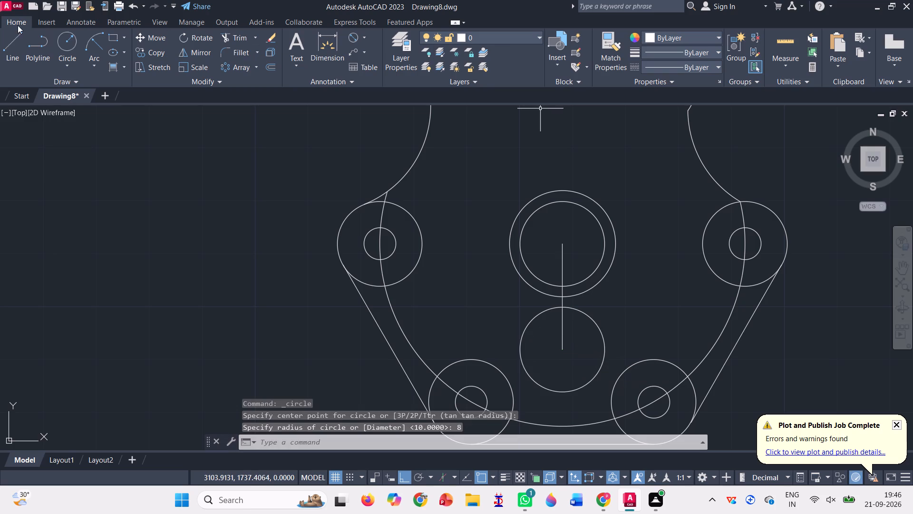
pyautogui.click(66, 45)
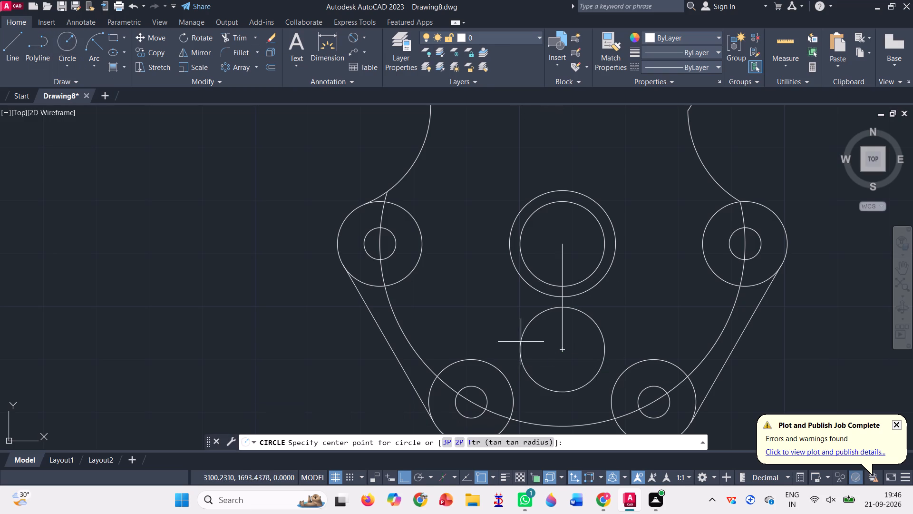
pyautogui.click(564, 353)
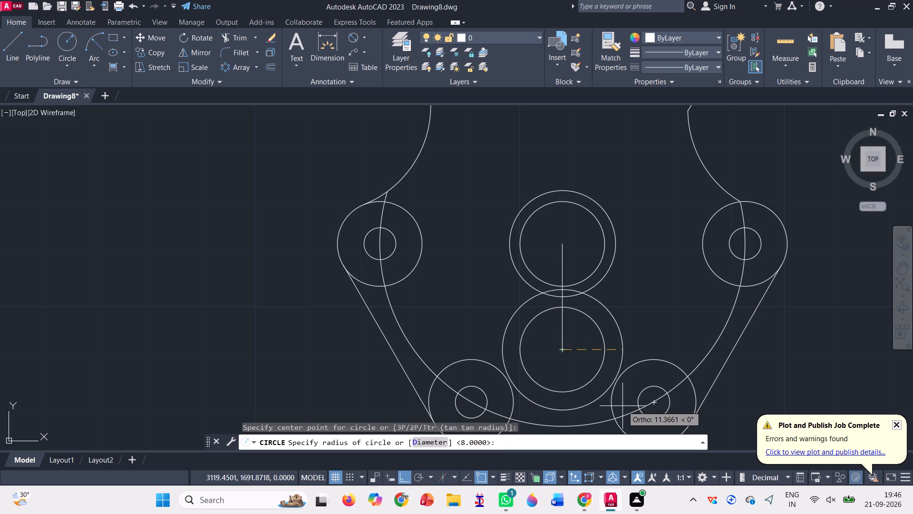
pyautogui.write('10')
pyautogui.press('Return')
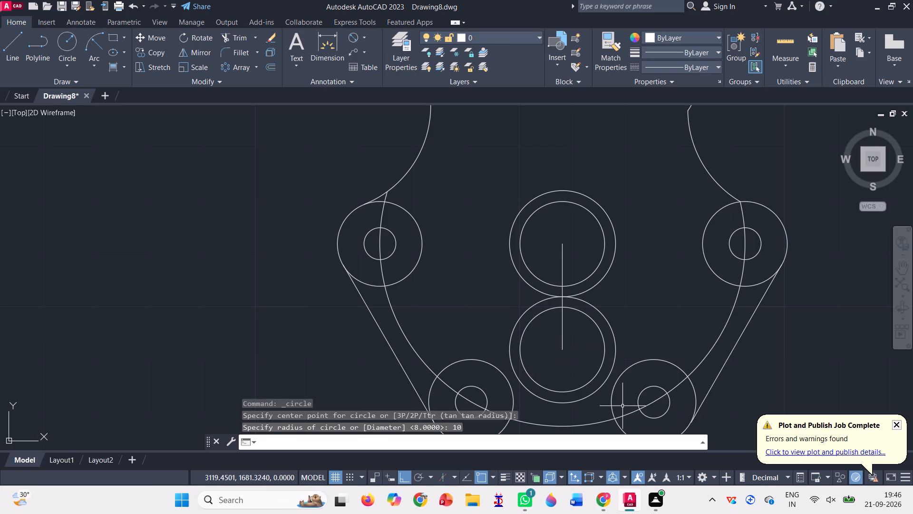
# Draw two vertical lines joining the side quadrants of the upper and lower radius 10 circles, one on each side.
pyautogui.click(15, 57)
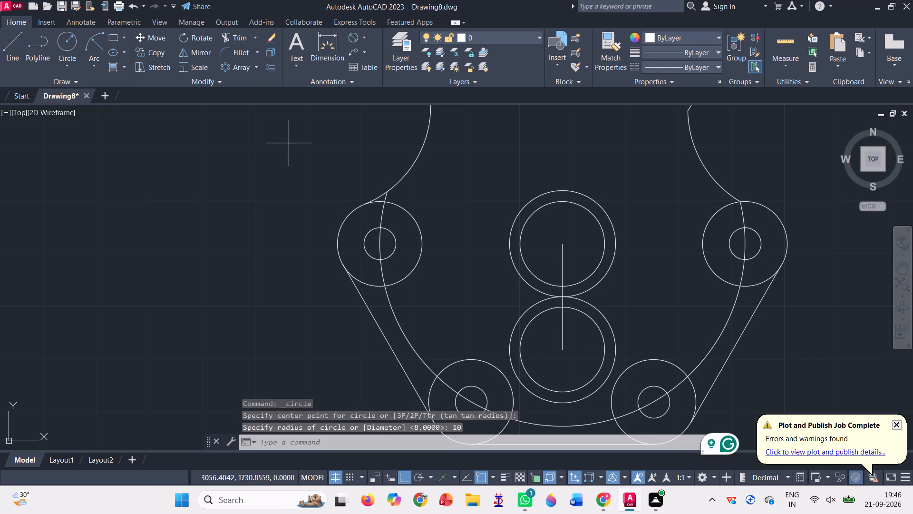
pyautogui.click(512, 242)
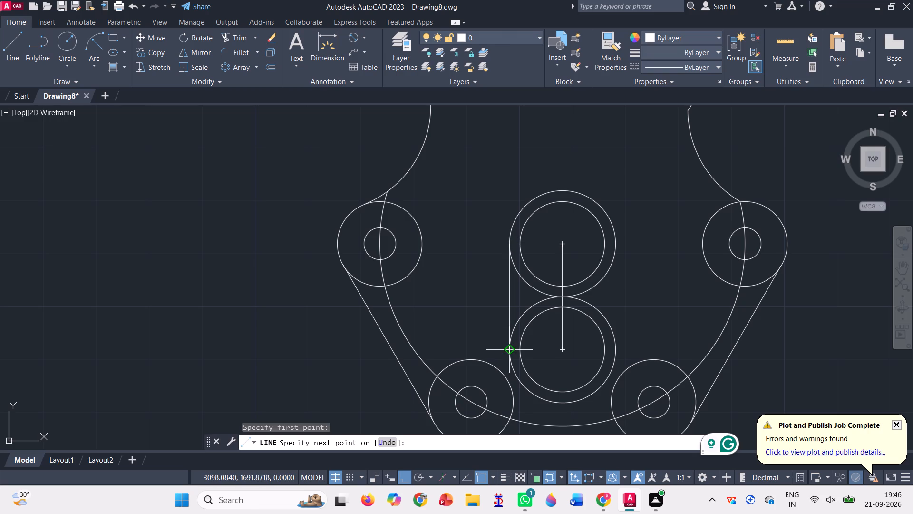
pyautogui.click(509, 347)
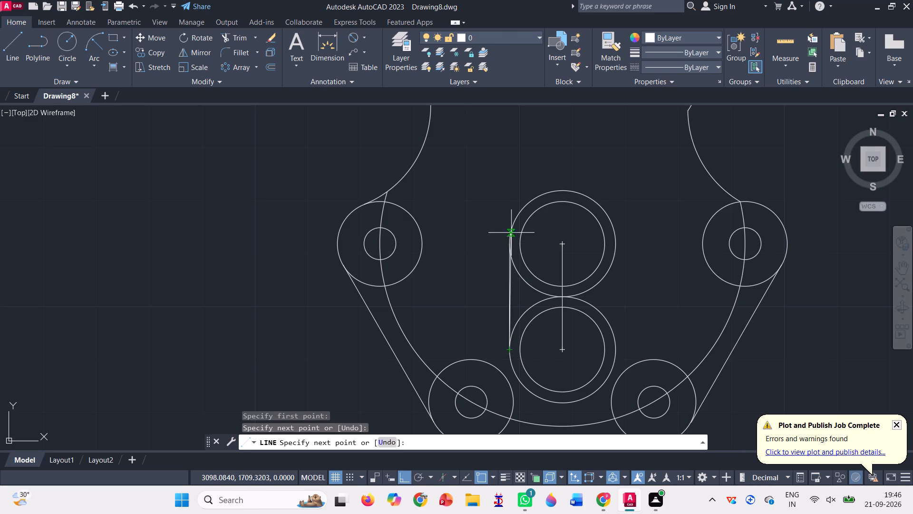
pyautogui.press('Escape')
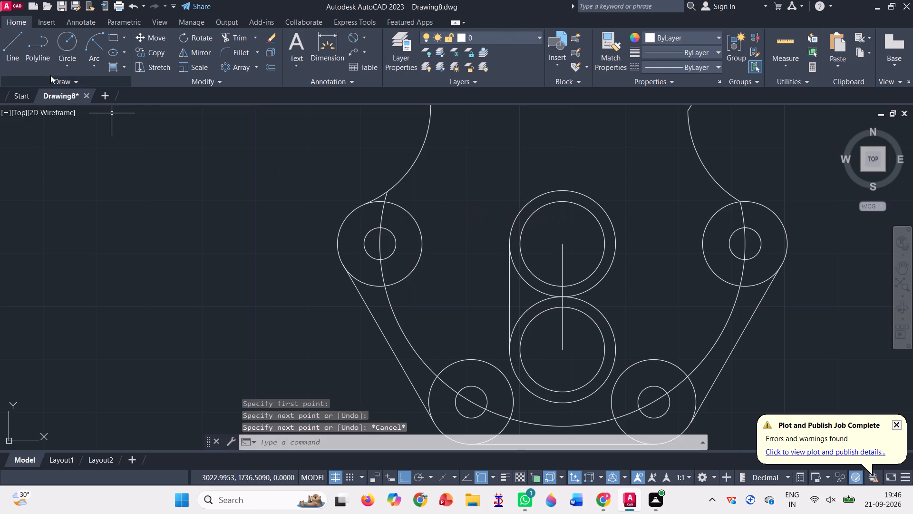
pyautogui.click(18, 47)
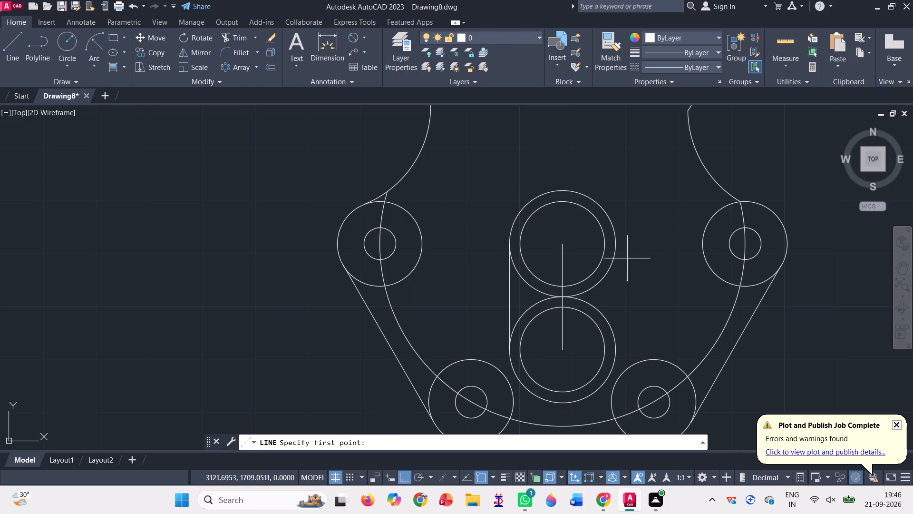
pyautogui.click(617, 243)
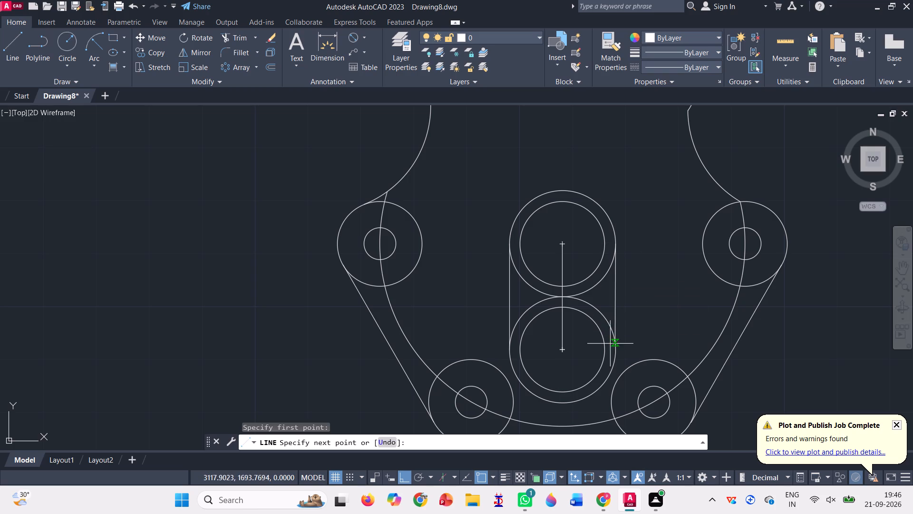
pyautogui.click(614, 347)
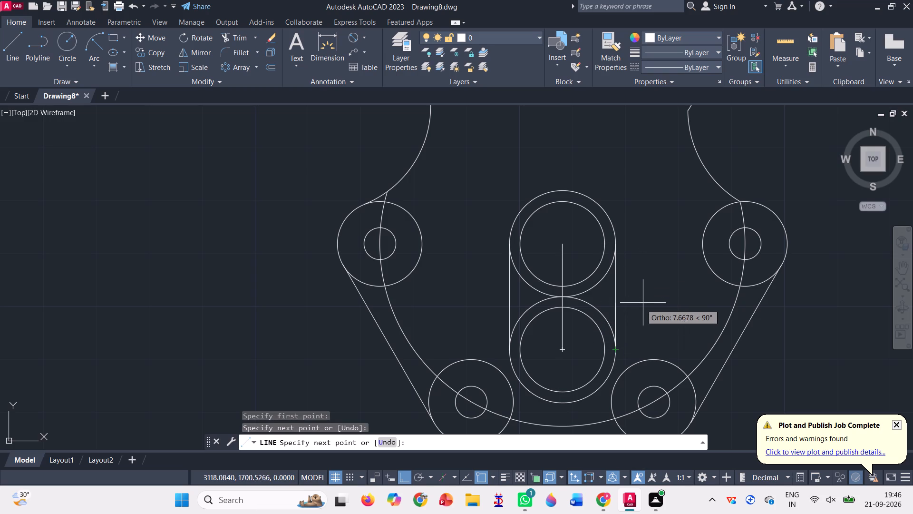
pyautogui.press('Escape')
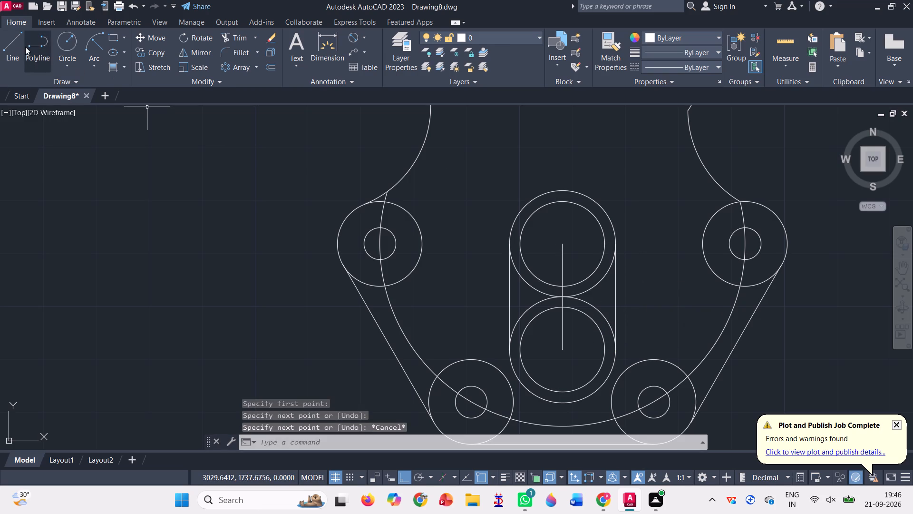
# Draw two vertical lines joining the side quadrants of the upper and lower radius 8 circles, one on each side.
pyautogui.click(19, 49)
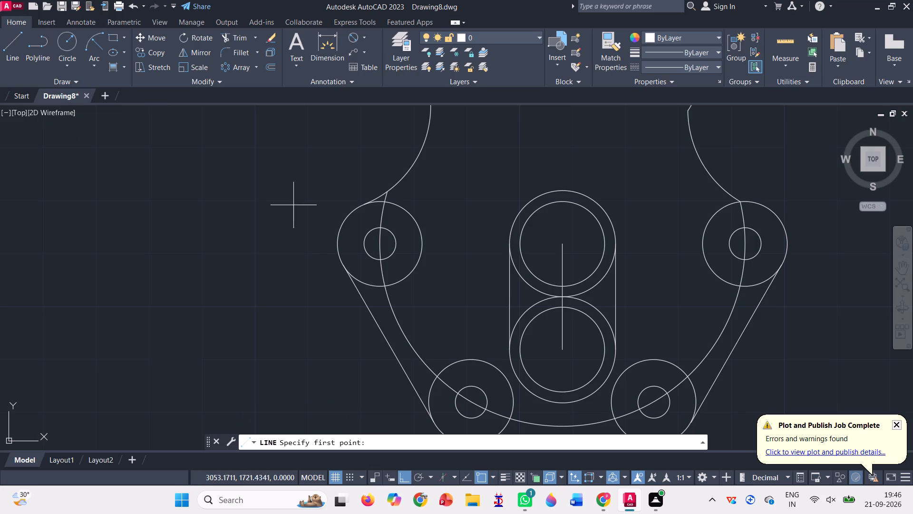
pyautogui.click(518, 242)
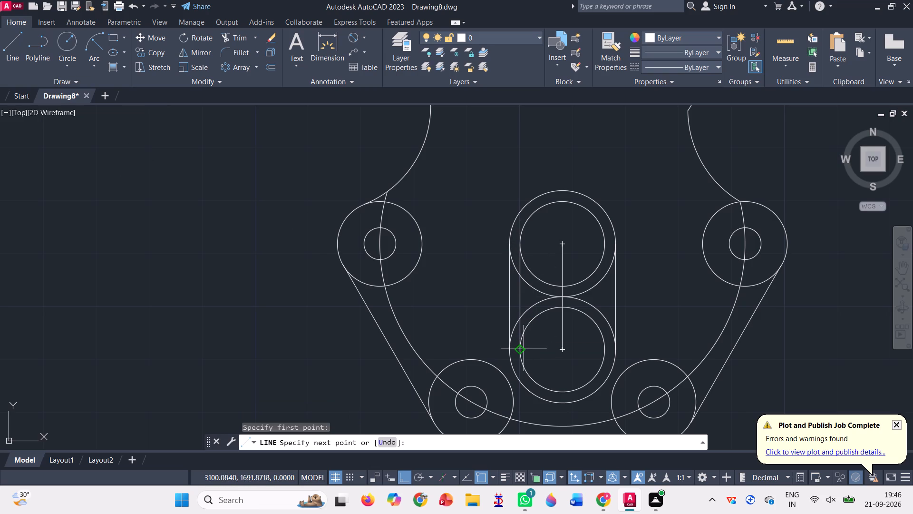
pyautogui.click(522, 350)
pyautogui.press('Escape')
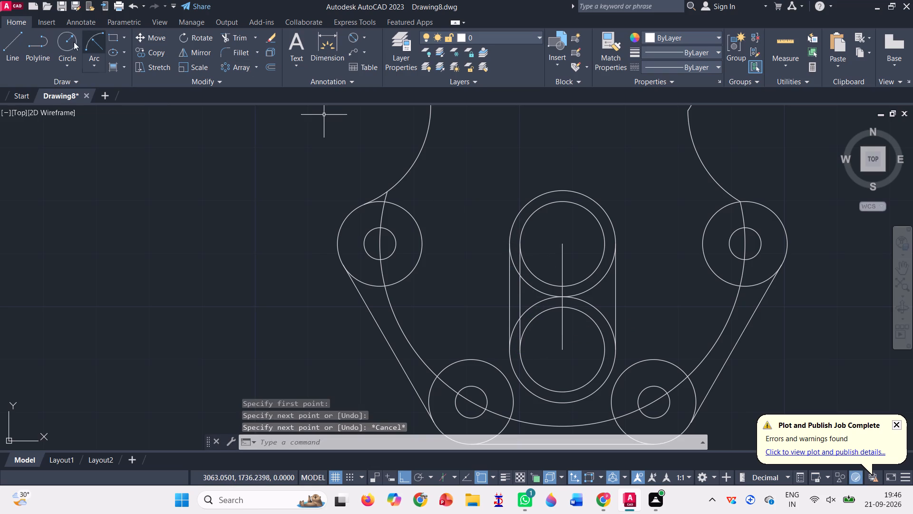
pyautogui.click(16, 45)
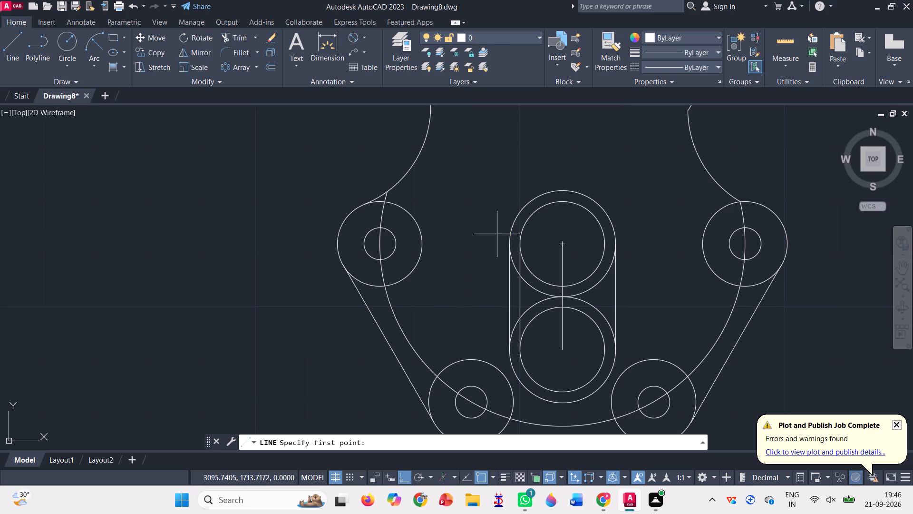
pyautogui.click(604, 243)
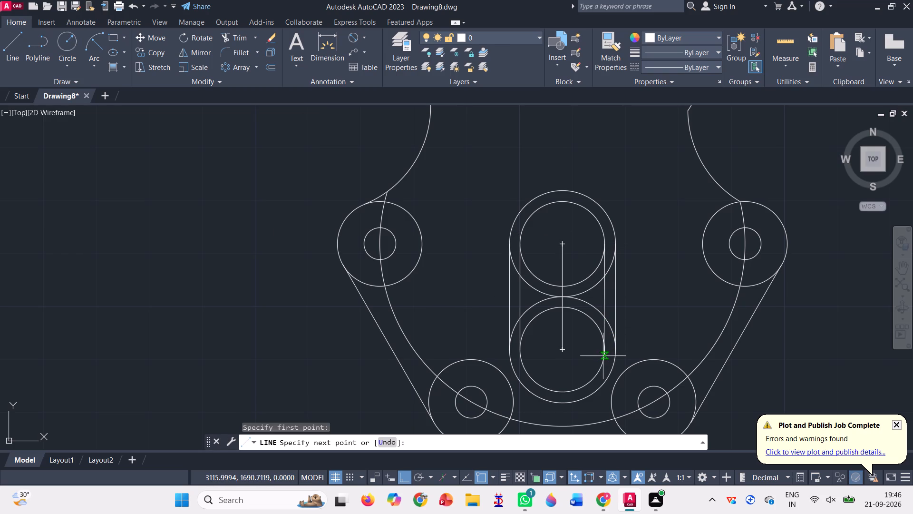
pyautogui.click(604, 347)
pyautogui.press('Escape')
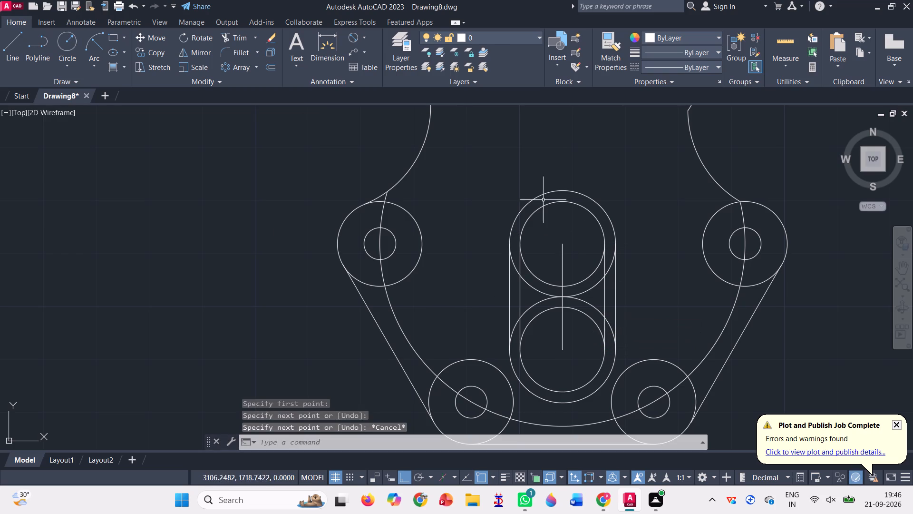
# Trim away the central vertical line and the circle portions inside the inner slot outline.
pyautogui.click(227, 40)
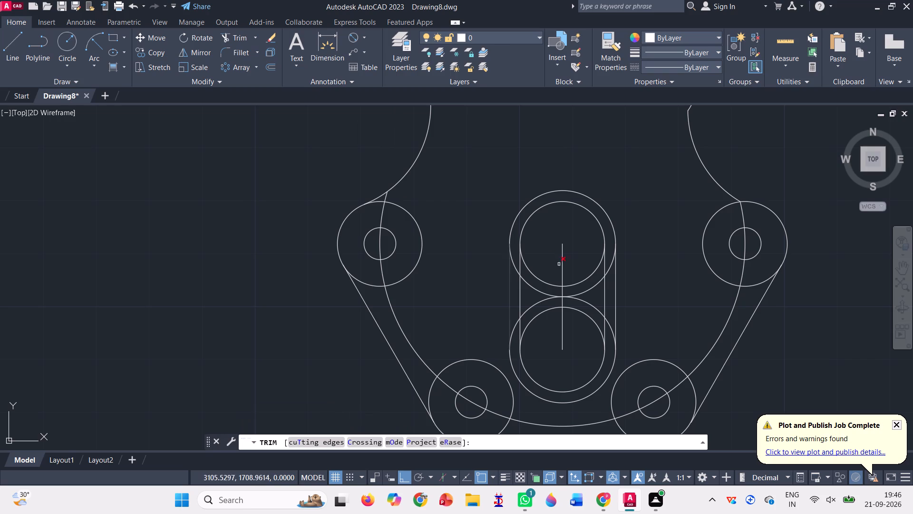
pyautogui.moveTo(573, 342); pyautogui.dragTo(599, 299)
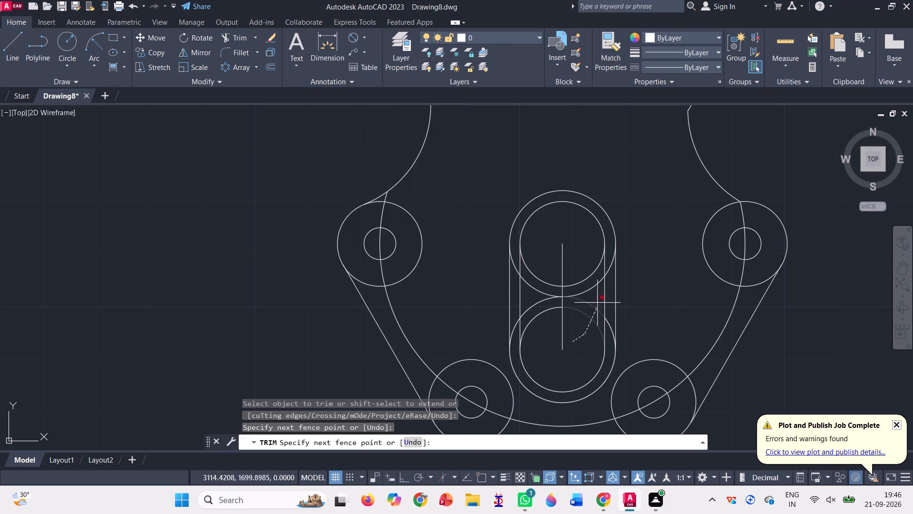
pyautogui.moveTo(599, 299); pyautogui.dragTo(531, 318)
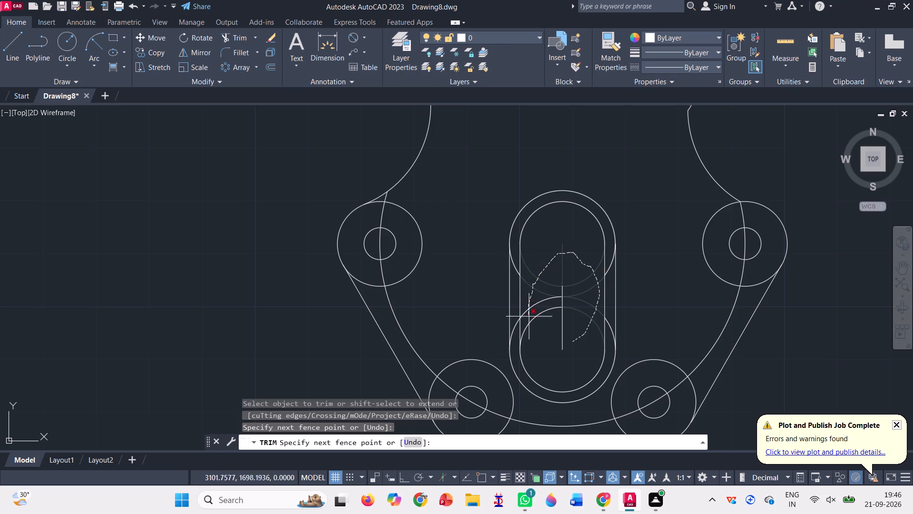
pyautogui.moveTo(531, 318); pyautogui.dragTo(573, 304)
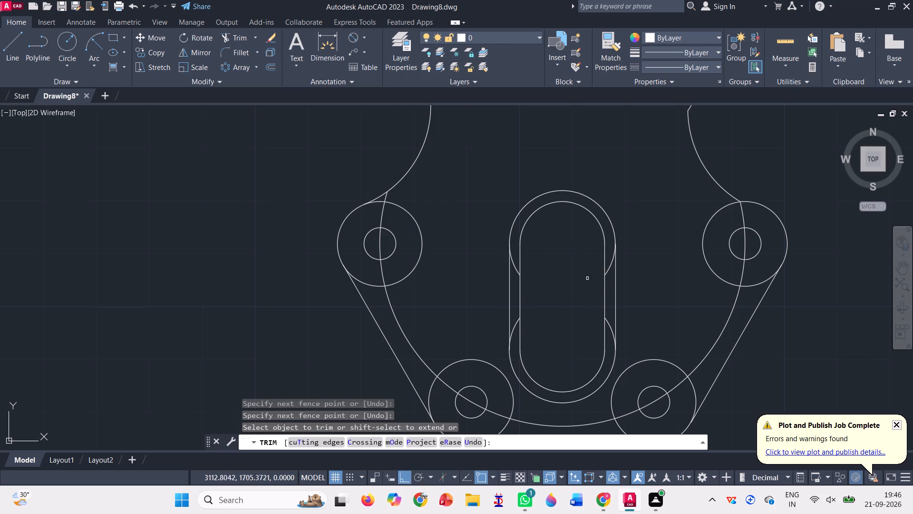
# Trim the four leftover radius 10 arc pieces between the inner and outer vertical lines of the slot.
pyautogui.scroll(2, 625, 276)
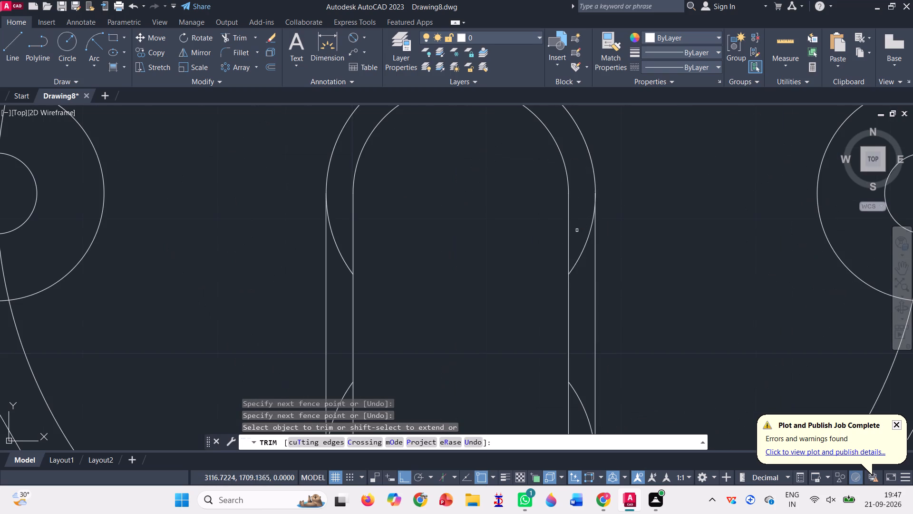
pyautogui.click(577, 231)
pyautogui.click(583, 275)
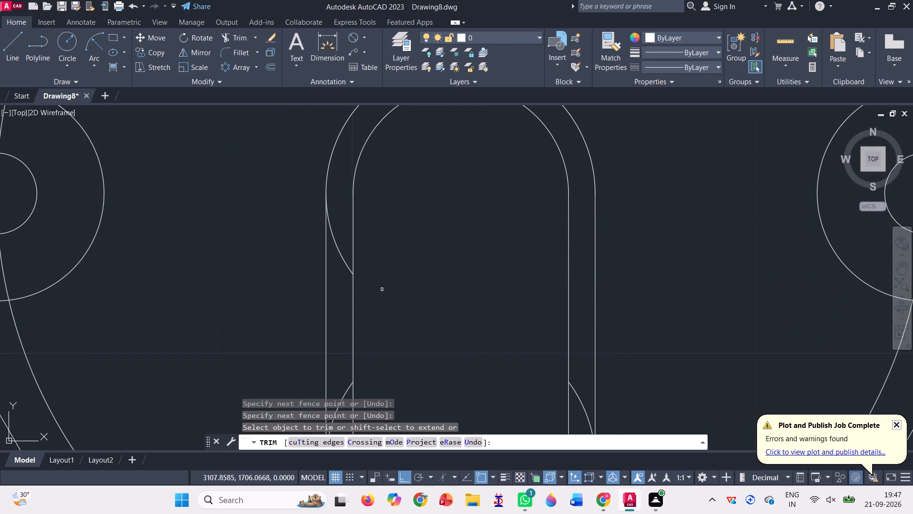
pyautogui.moveTo(338, 219); pyautogui.dragTo(330, 256)
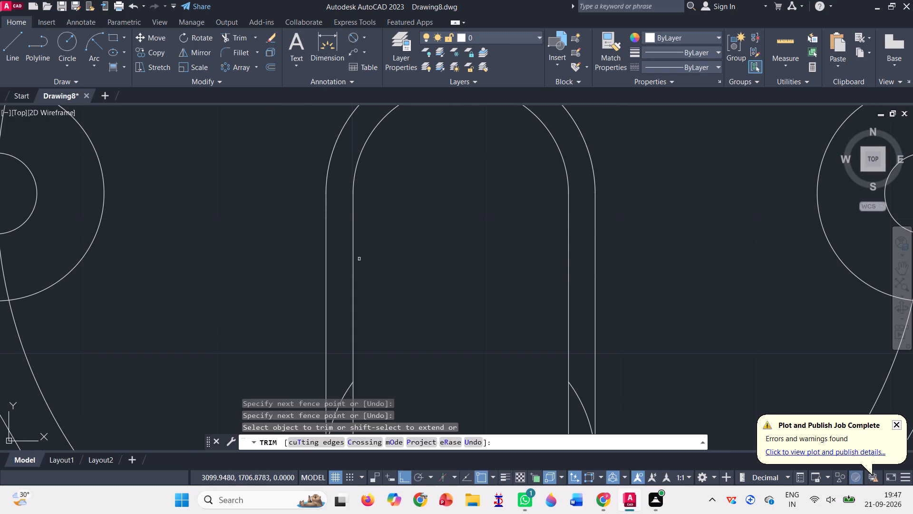
pyautogui.scroll(-2, 391, 262)
pyautogui.scroll(1, 401, 352)
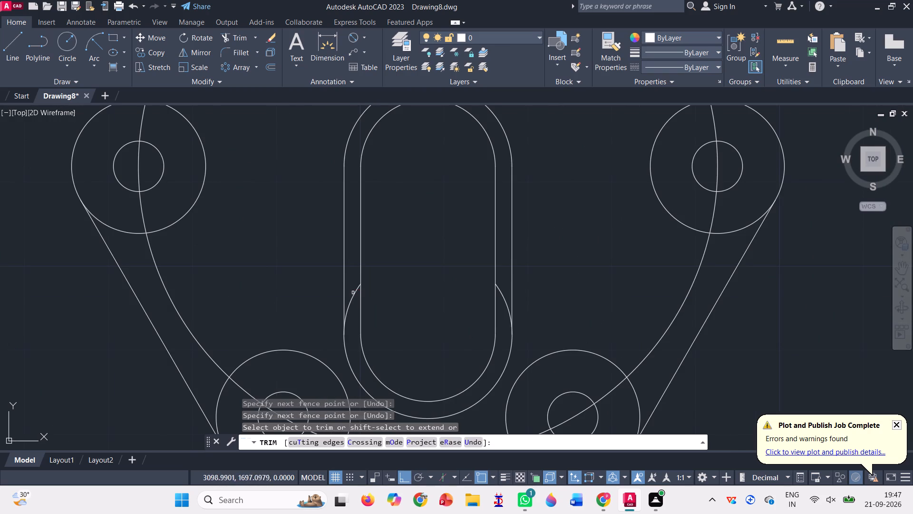
pyautogui.moveTo(353, 286); pyautogui.dragTo(358, 311)
pyautogui.scroll(1, 353, 286)
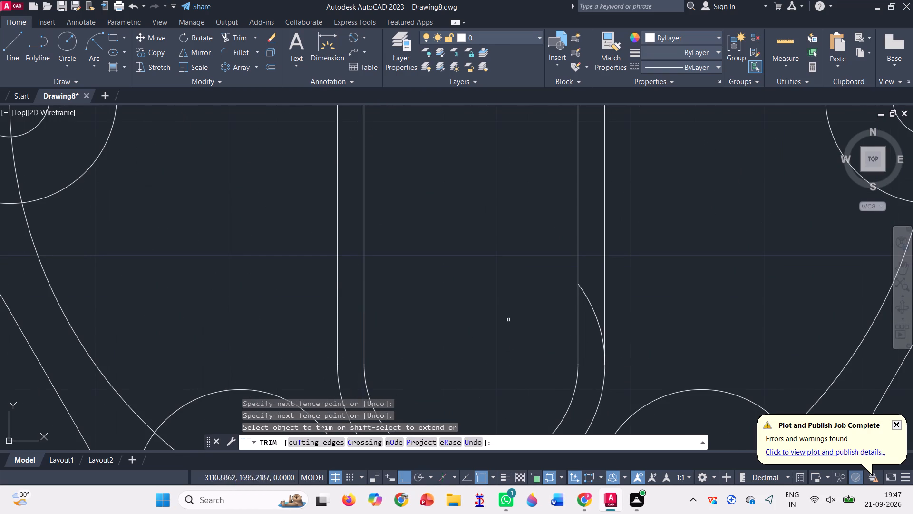
pyautogui.click(590, 305)
# Draw a radius 20 arc from the top of the lower-left outer circle to the midpoint of the outer slot's left side.
pyautogui.scroll(-3, 448, 243)
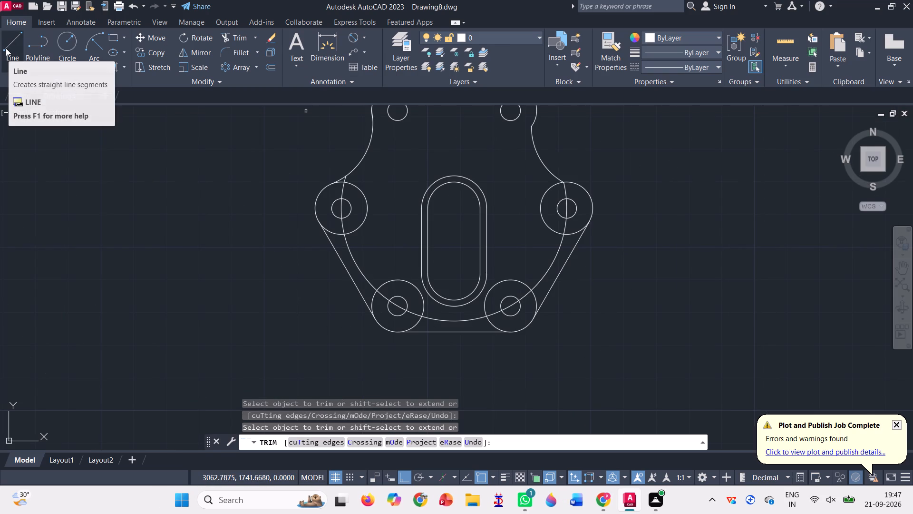
pyautogui.click(98, 39)
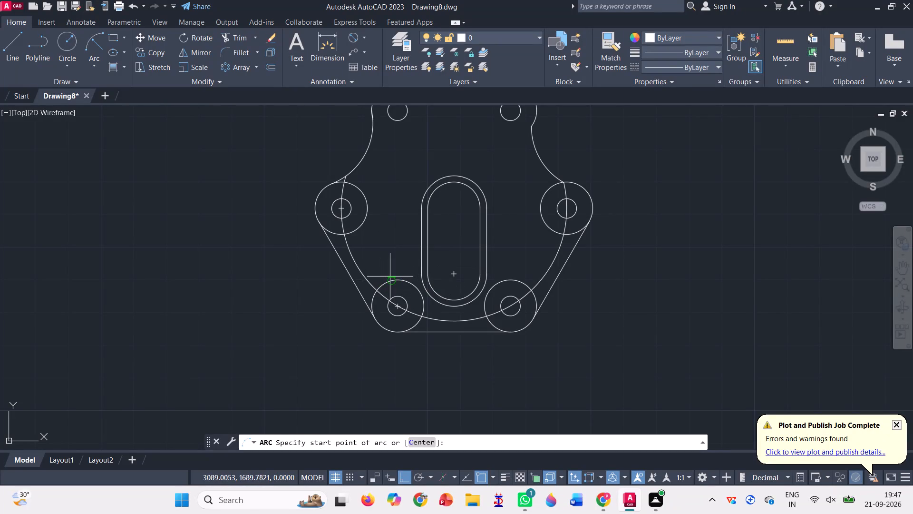
pyautogui.click(390, 283)
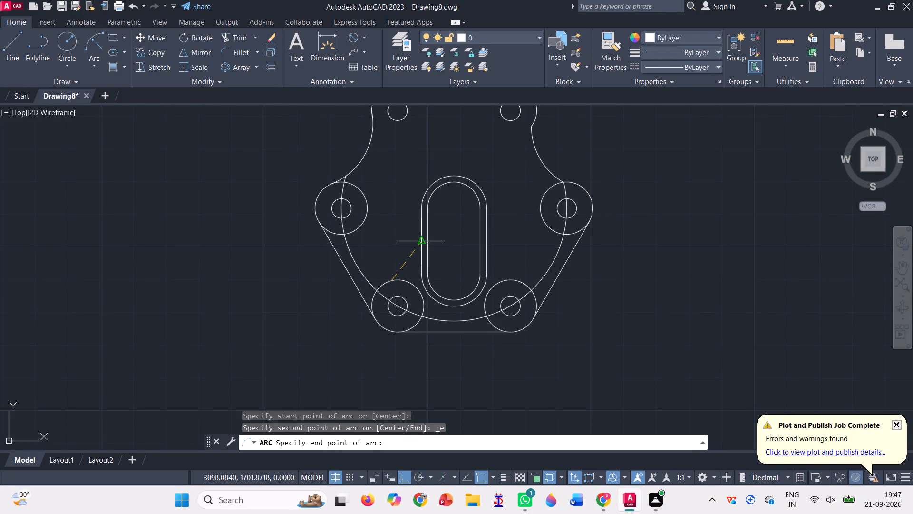
pyautogui.click(423, 242)
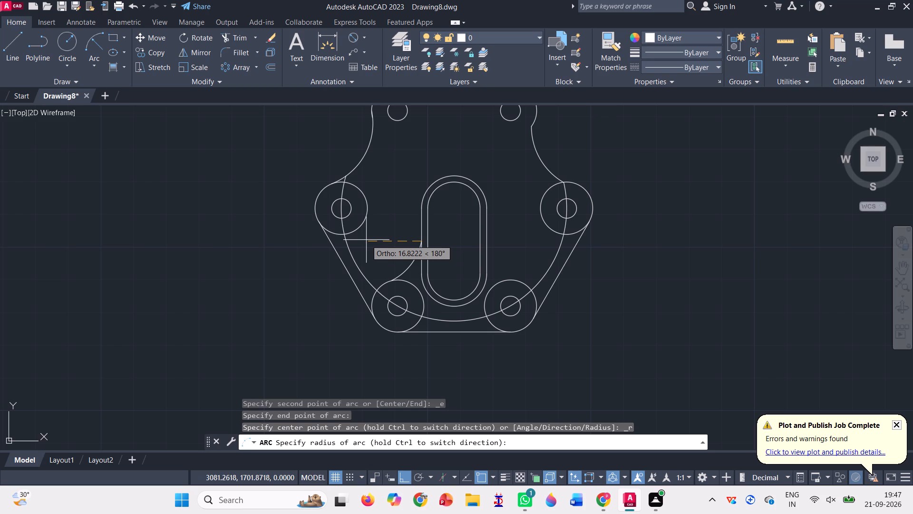
pyautogui.write('20')
pyautogui.press('Return')
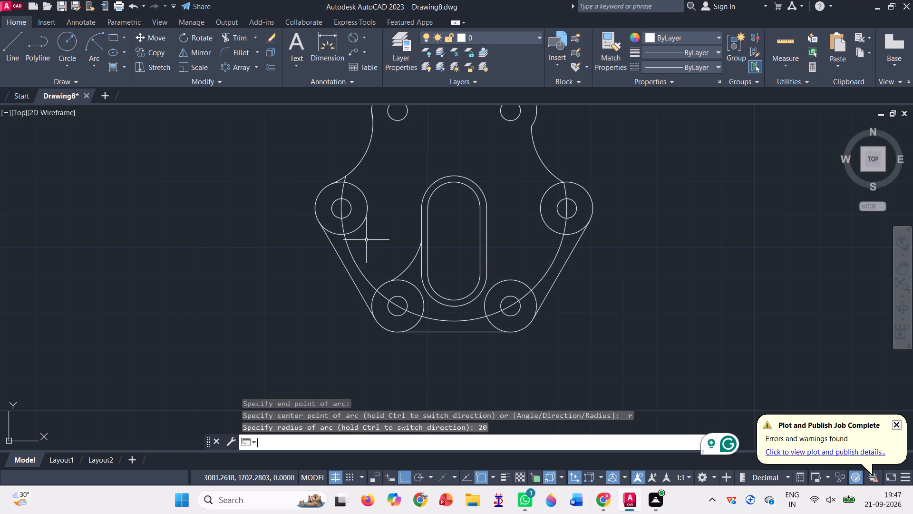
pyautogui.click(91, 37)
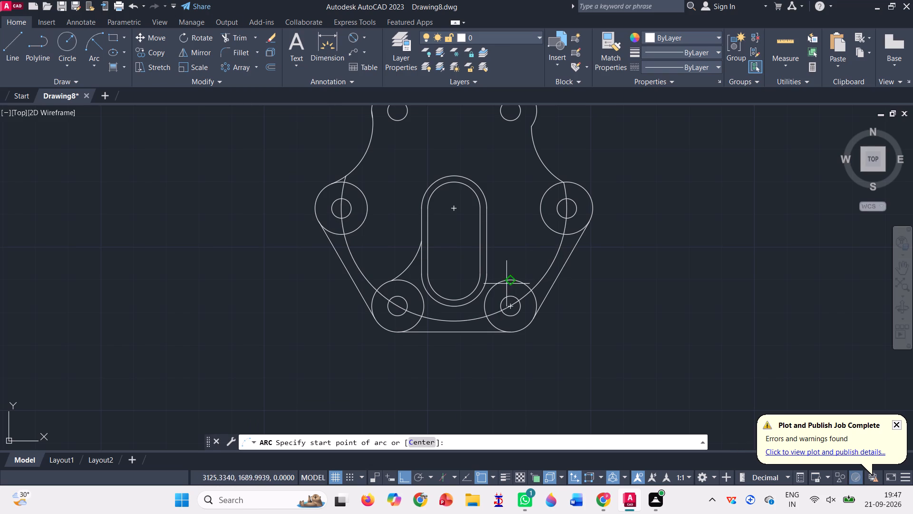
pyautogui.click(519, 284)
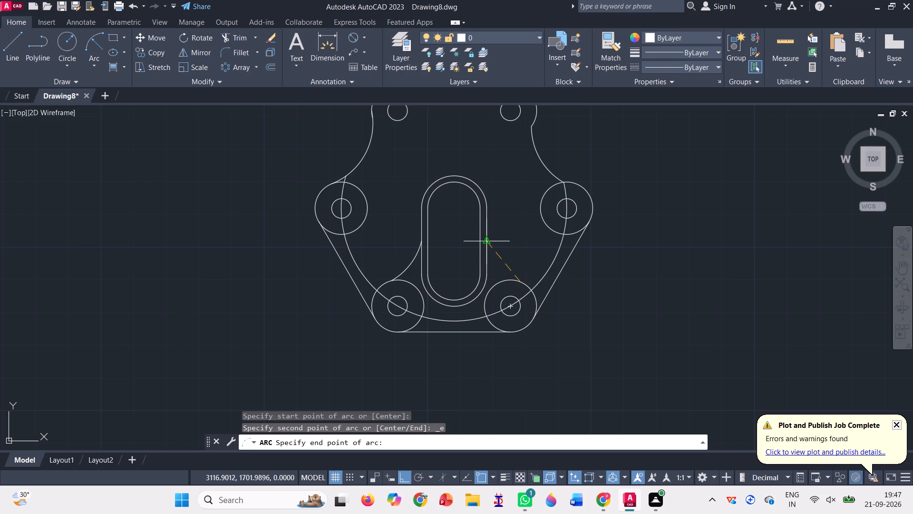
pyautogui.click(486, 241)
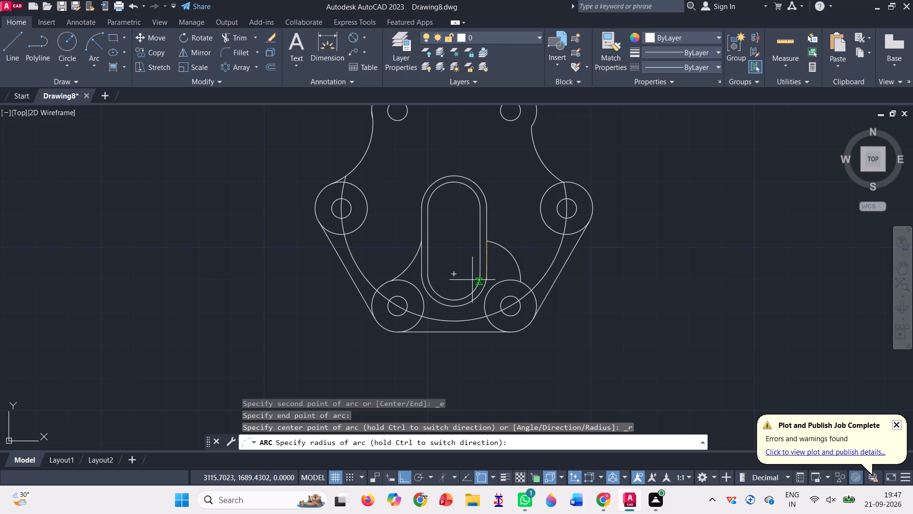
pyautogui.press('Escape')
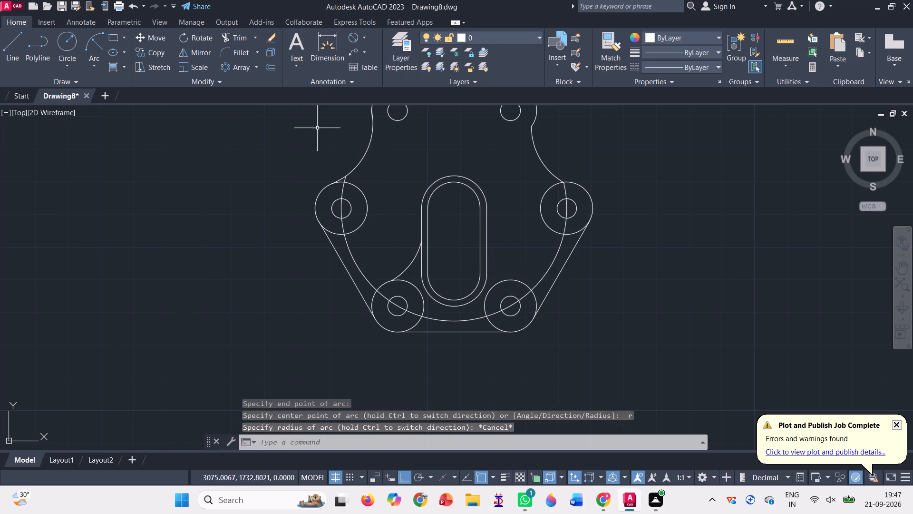
# Draw a radius 20 arc from the midpoint of the outer slot's right side to the upper edge of the lower-right outer circle.
pyautogui.click(89, 43)
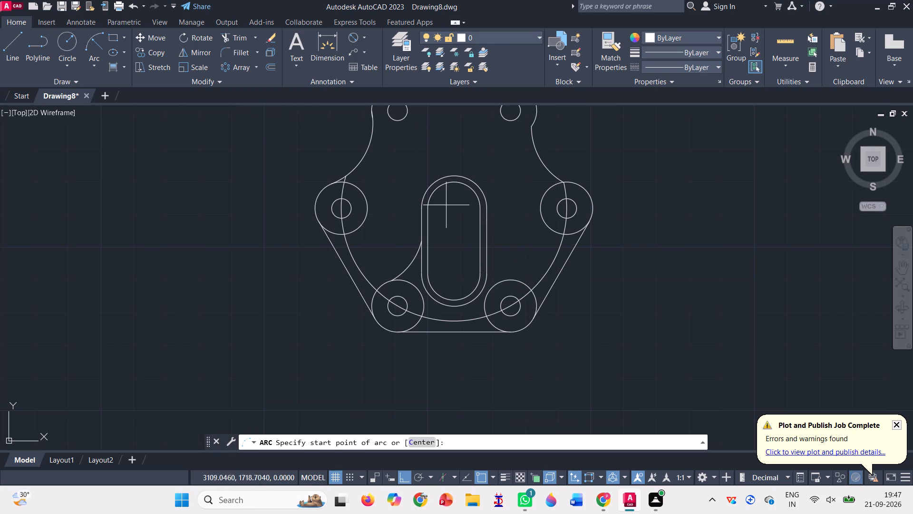
pyautogui.click(486, 239)
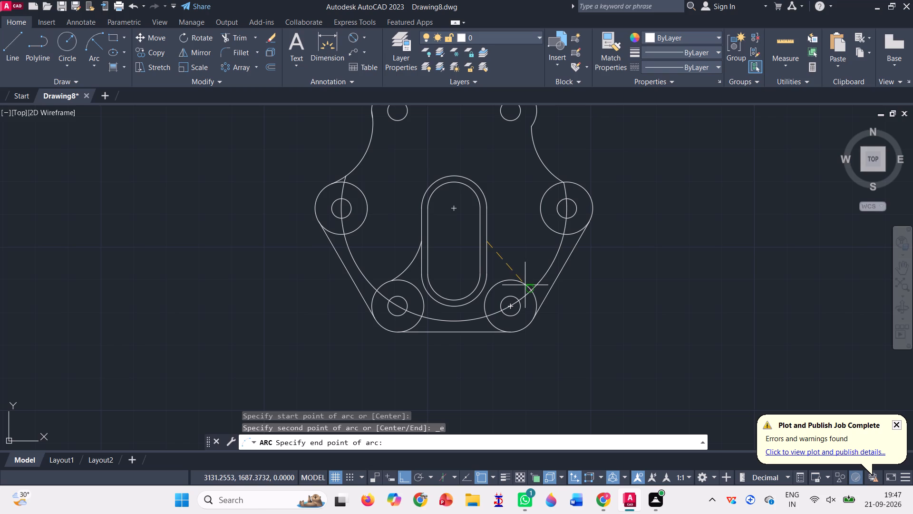
pyautogui.click(525, 283)
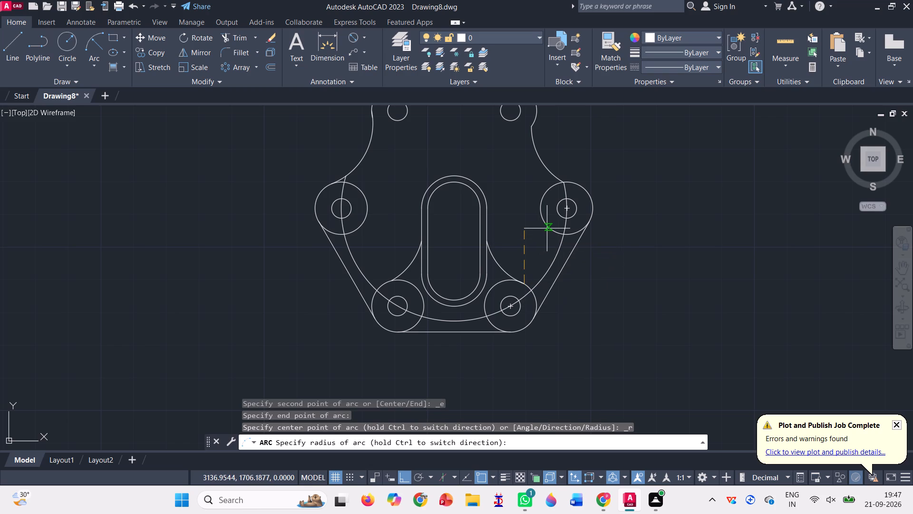
pyautogui.write('20')
pyautogui.press('Return')
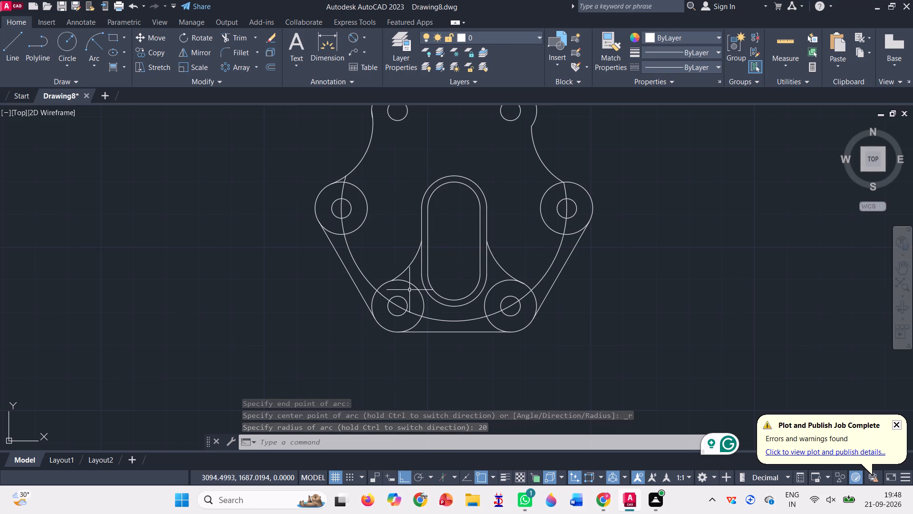
# Erase the remaining continuous arc of the large circle passing through the lower and side hole centres.
pyautogui.click(358, 269)
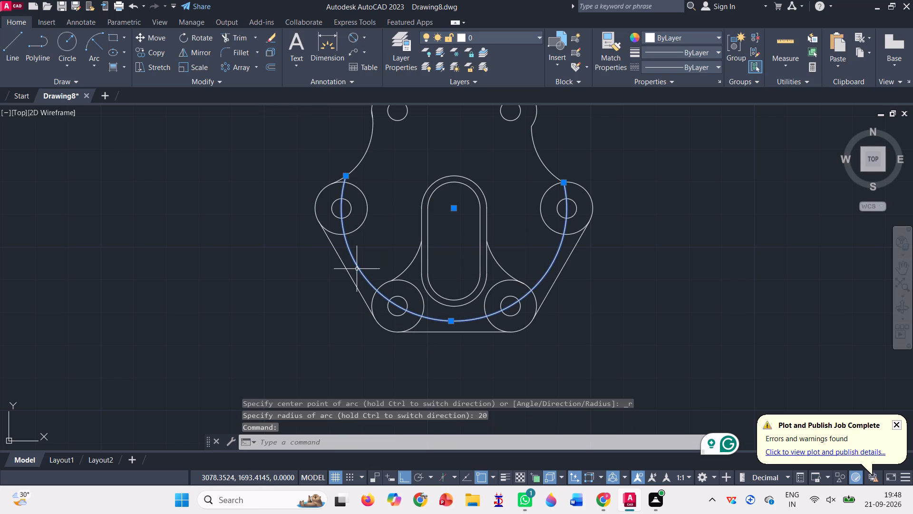
pyautogui.press('Delete')
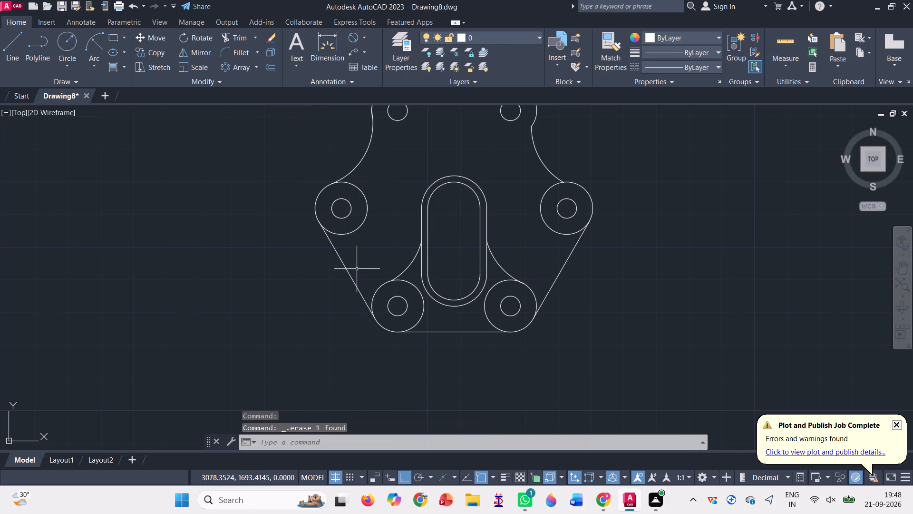
# Load the ACAD_ISO02W100 ISO dash linetype and make it the current linetype.
pyautogui.scroll(-1, 606, 352)
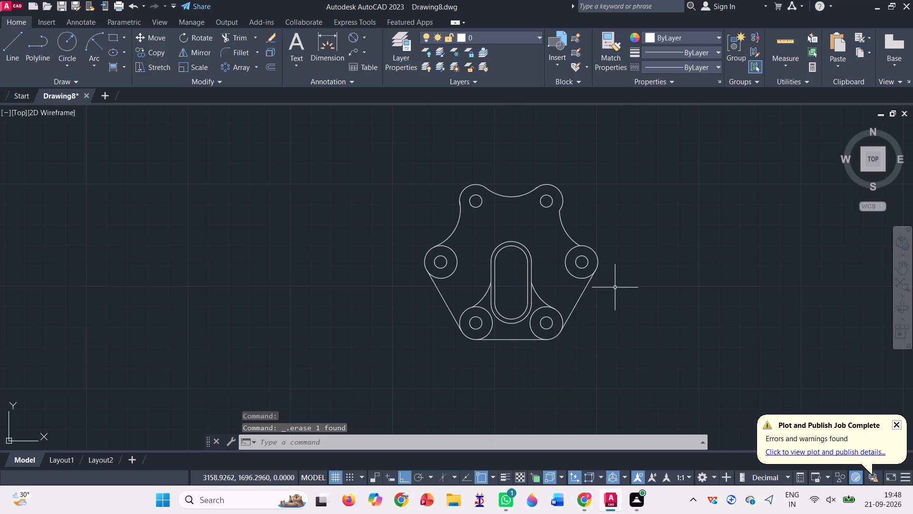
pyautogui.scroll(1, 614, 286)
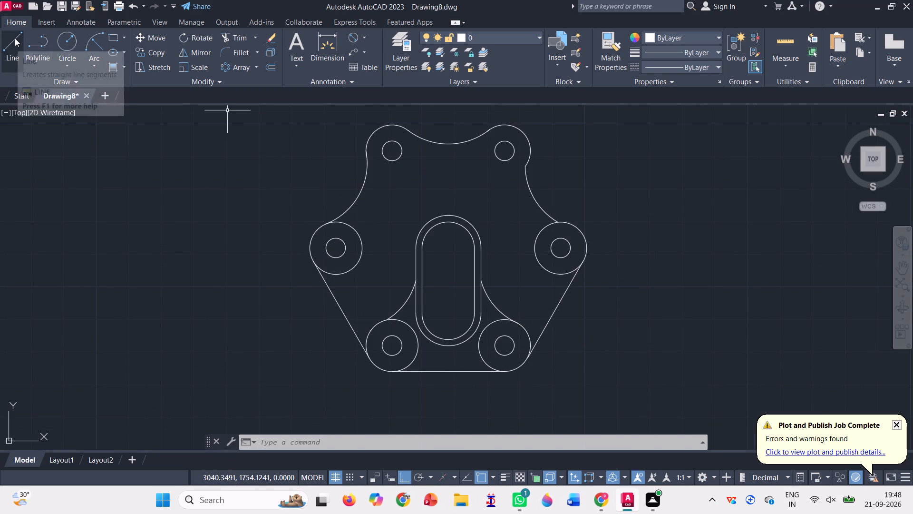
pyautogui.click(717, 64)
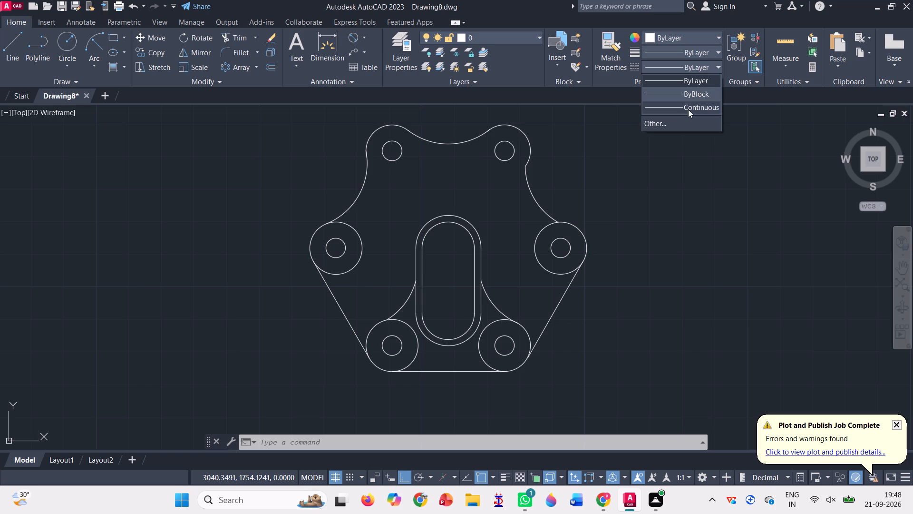
pyautogui.click(668, 125)
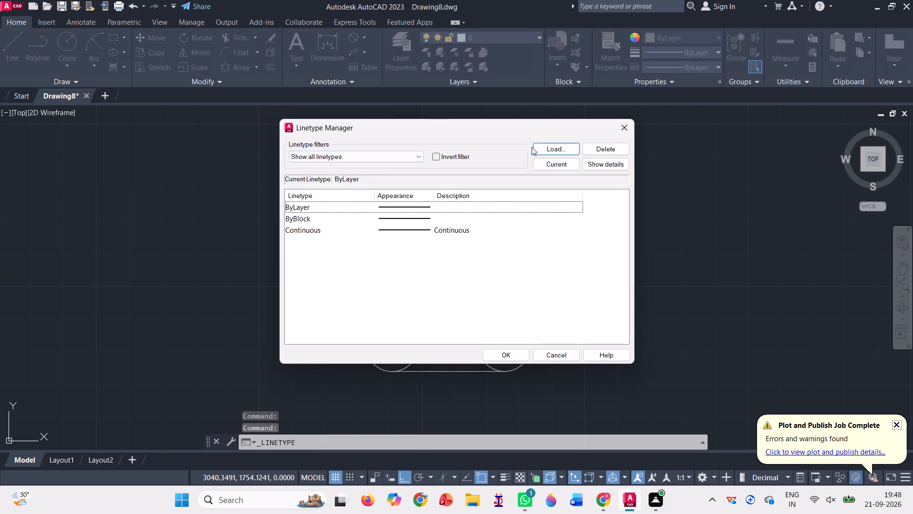
pyautogui.click(554, 145)
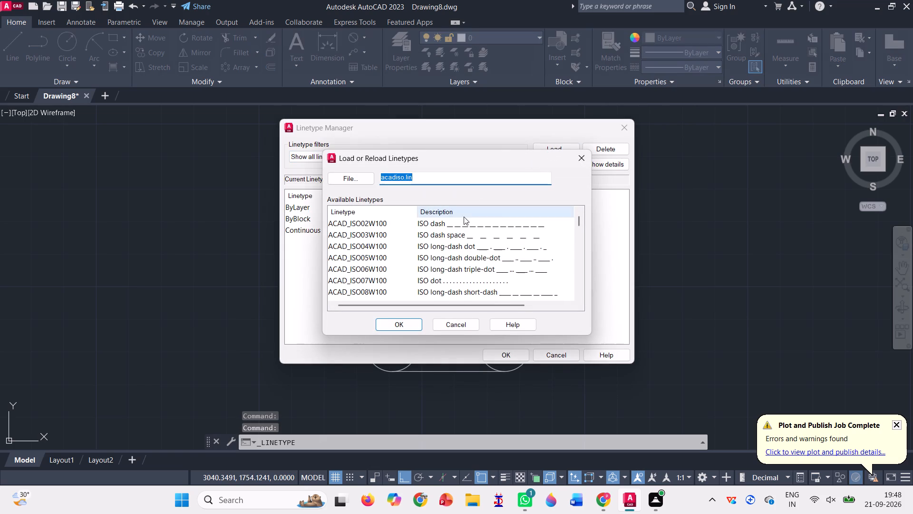
pyautogui.click(477, 230)
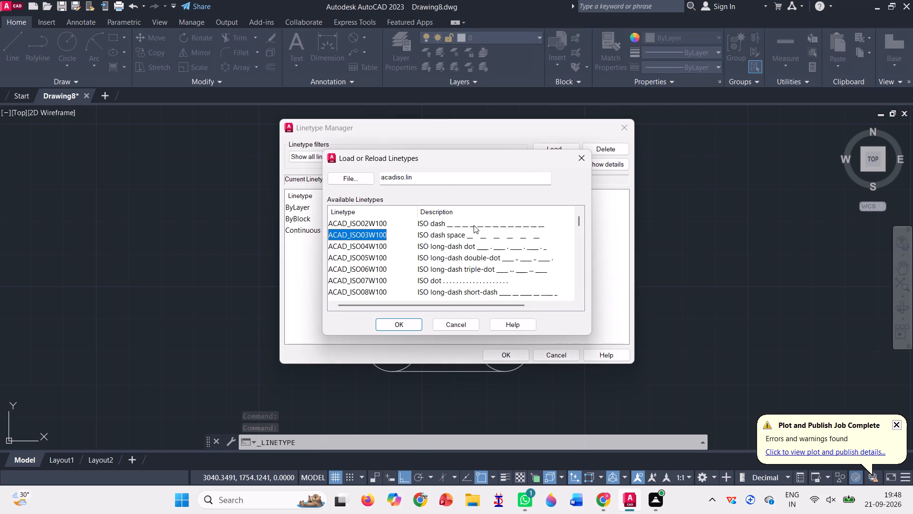
pyautogui.click(474, 225)
pyautogui.click(399, 320)
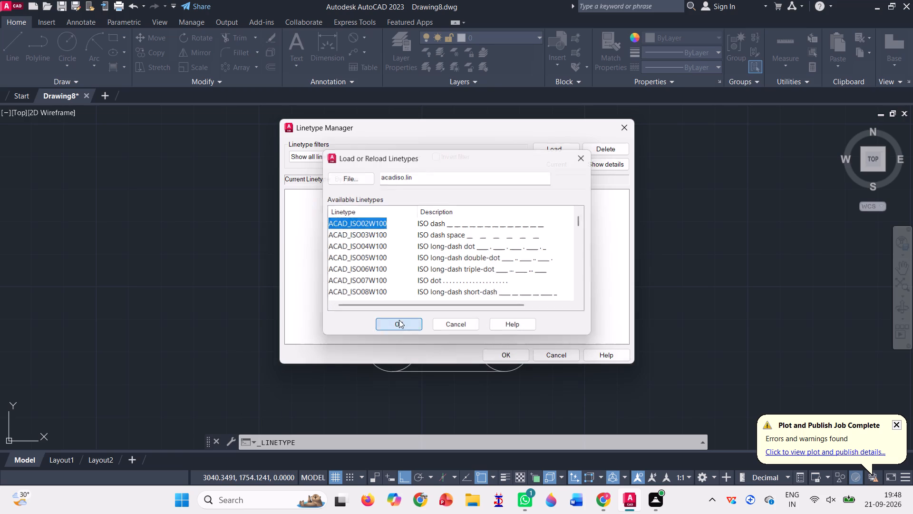
pyautogui.click(427, 228)
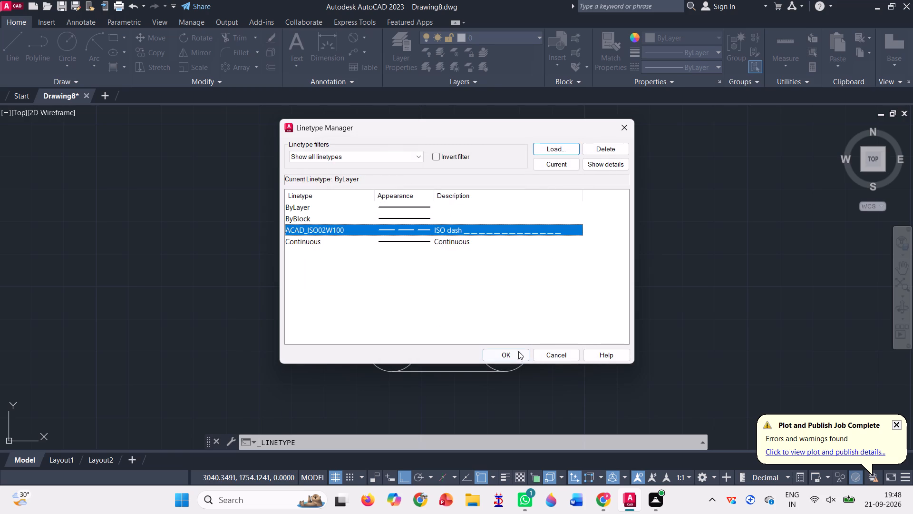
pyautogui.click(514, 356)
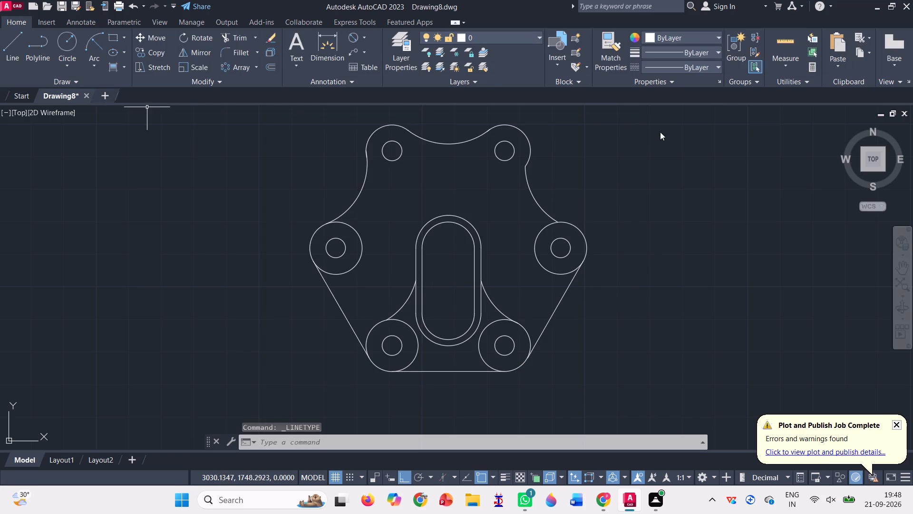
pyautogui.click(717, 67)
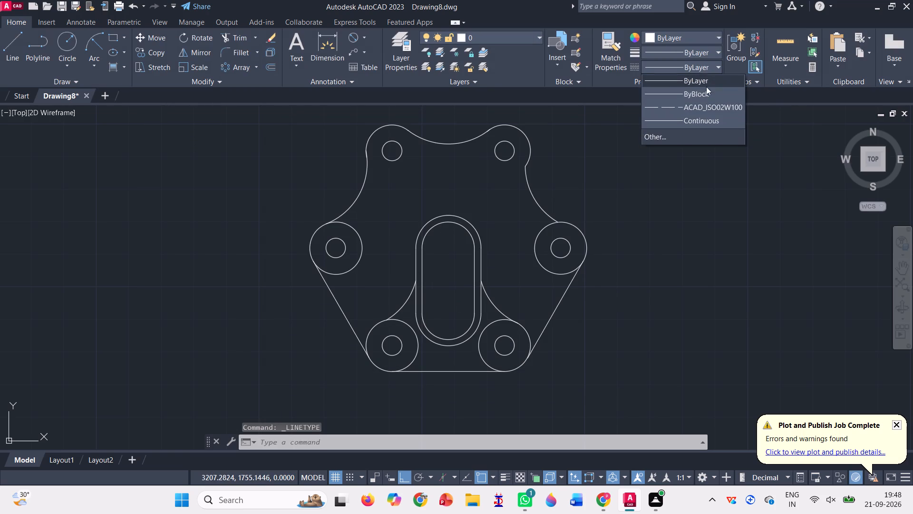
pyautogui.click(692, 108)
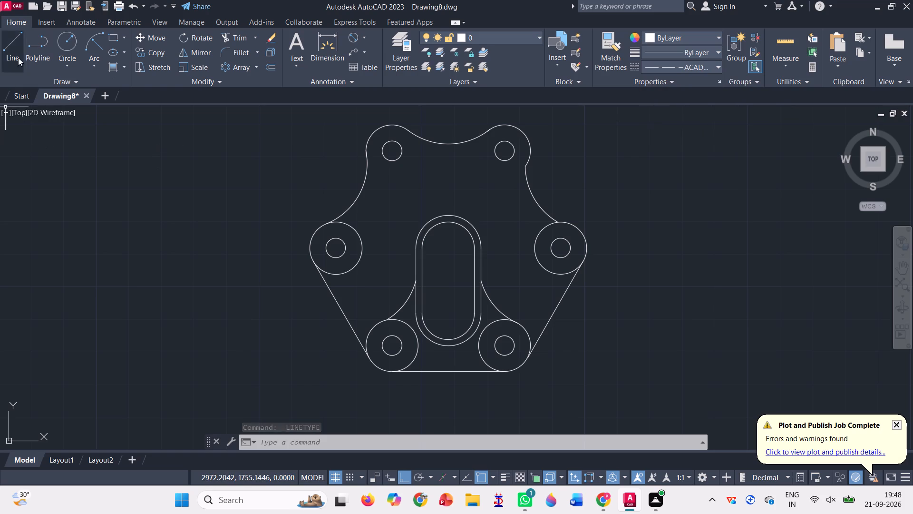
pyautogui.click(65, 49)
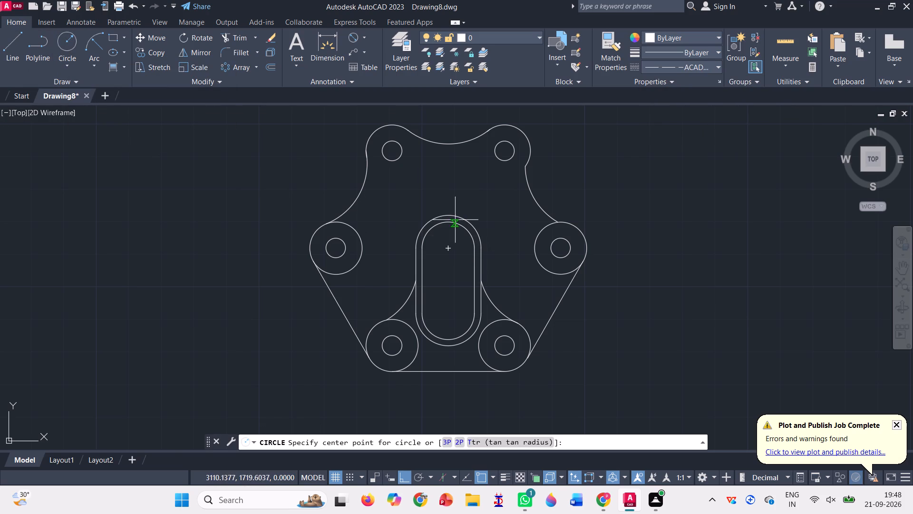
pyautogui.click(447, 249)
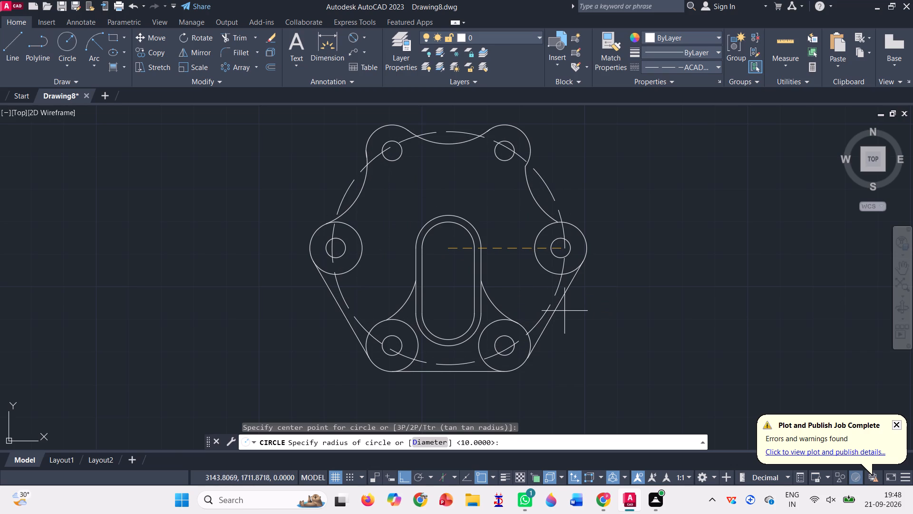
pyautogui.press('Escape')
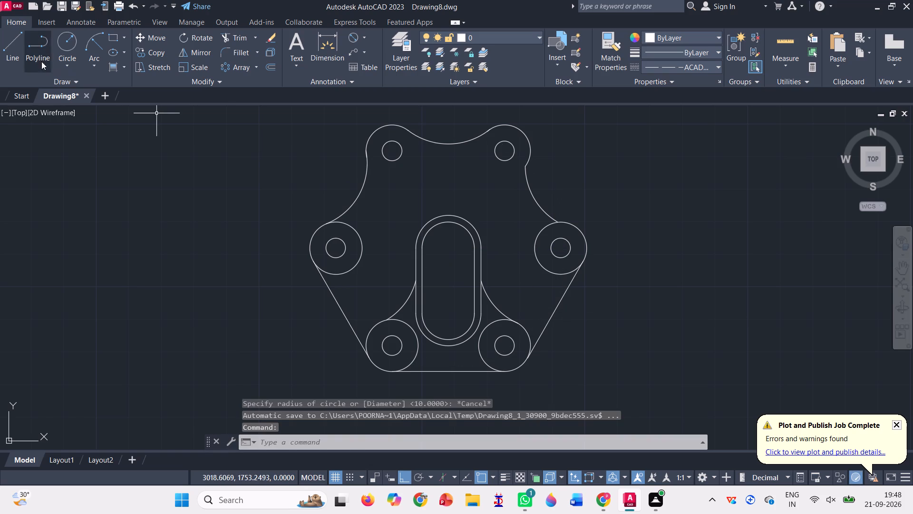
# Draw a dashed 69-diameter circle centred on the slot's upper arc centre, through the six hole centres.
pyautogui.click(75, 65)
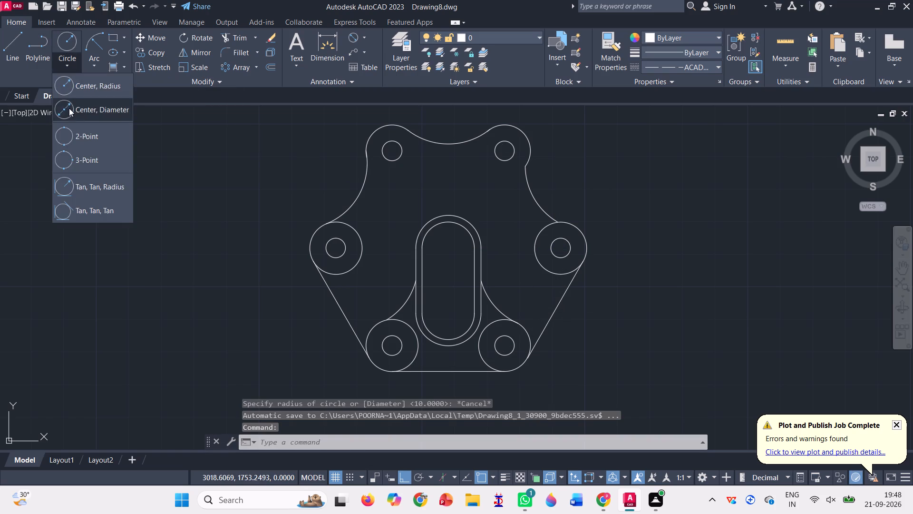
pyautogui.click(68, 108)
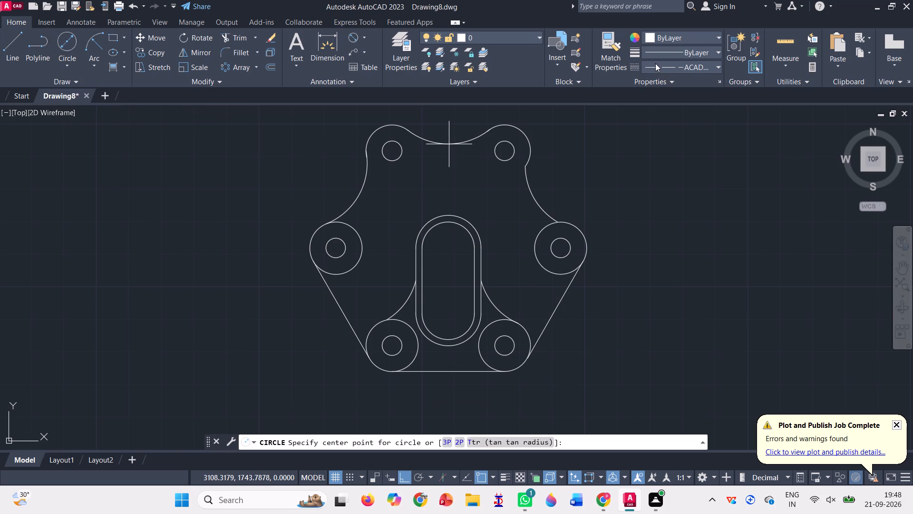
pyautogui.click(448, 247)
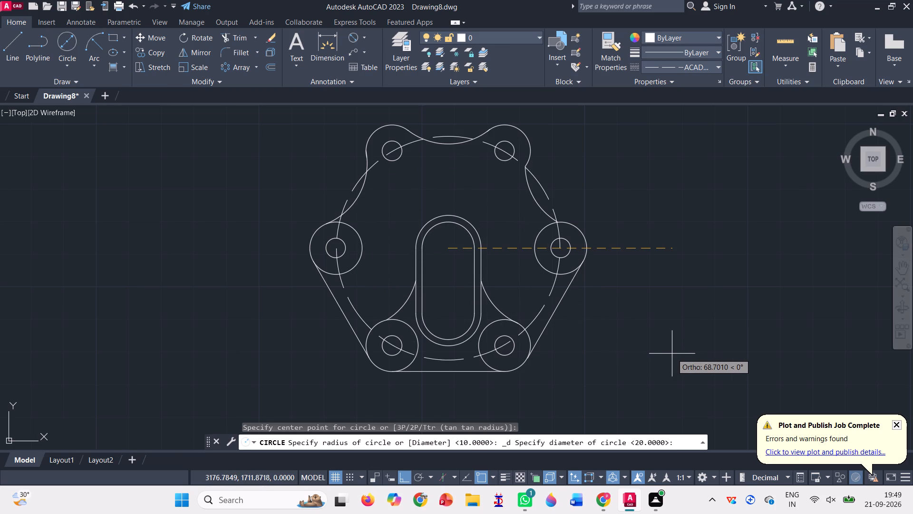
pyautogui.write('69')
pyautogui.press('Return')
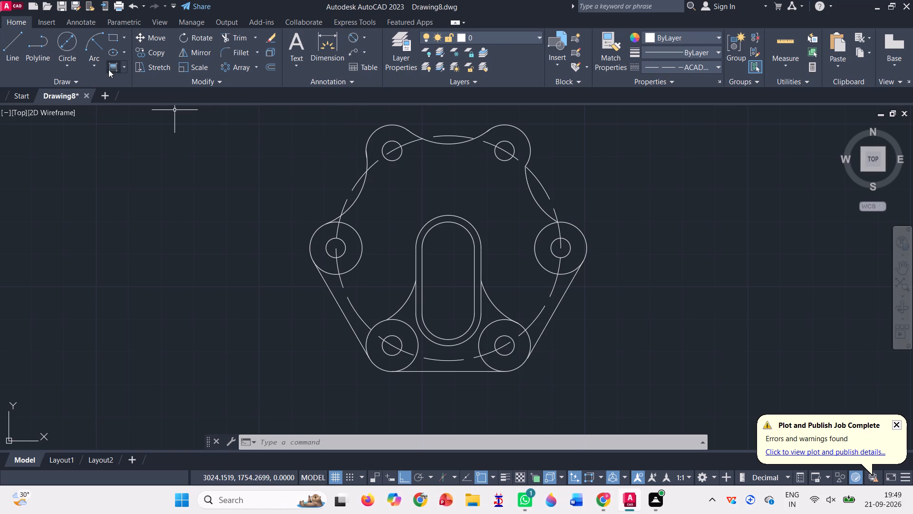
# Add diameter dimensions to the dashed circle and the upper-left small hole, placing the text inside the part for the dashed circle.
pyautogui.click(350, 38)
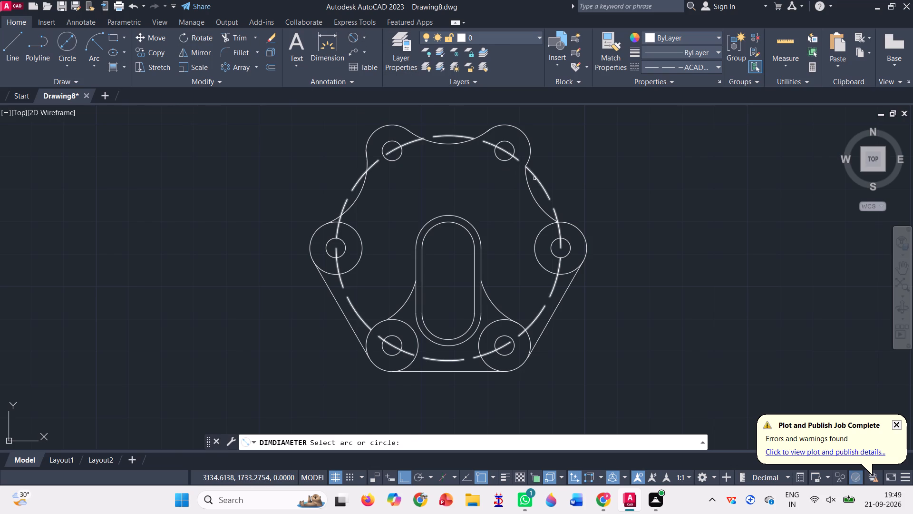
pyautogui.click(534, 178)
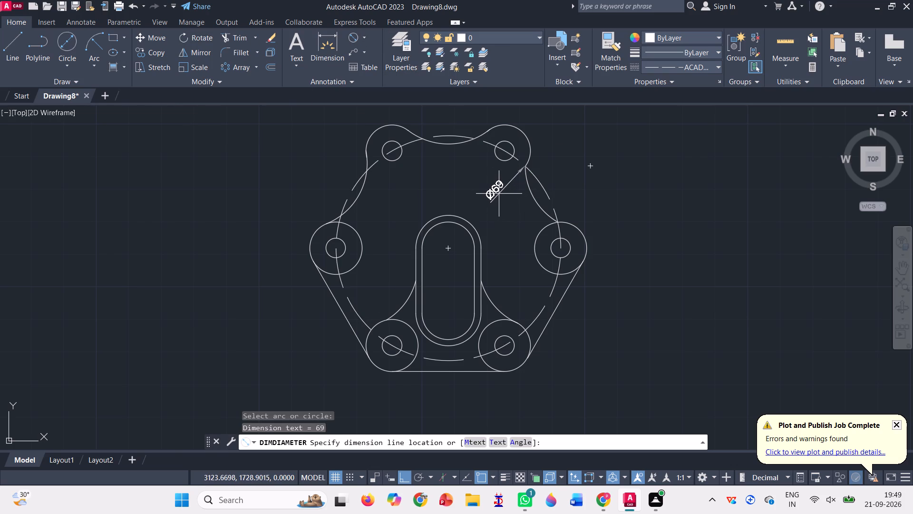
pyautogui.click(499, 194)
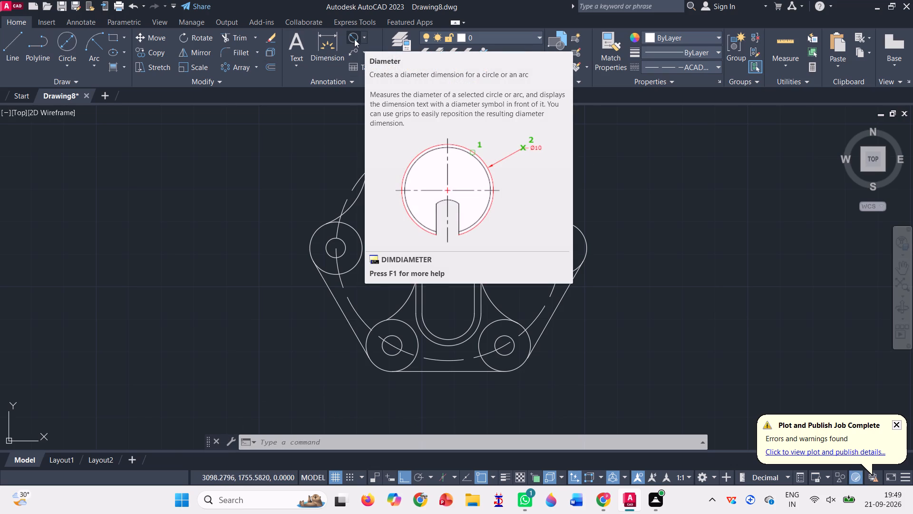
pyautogui.click(354, 36)
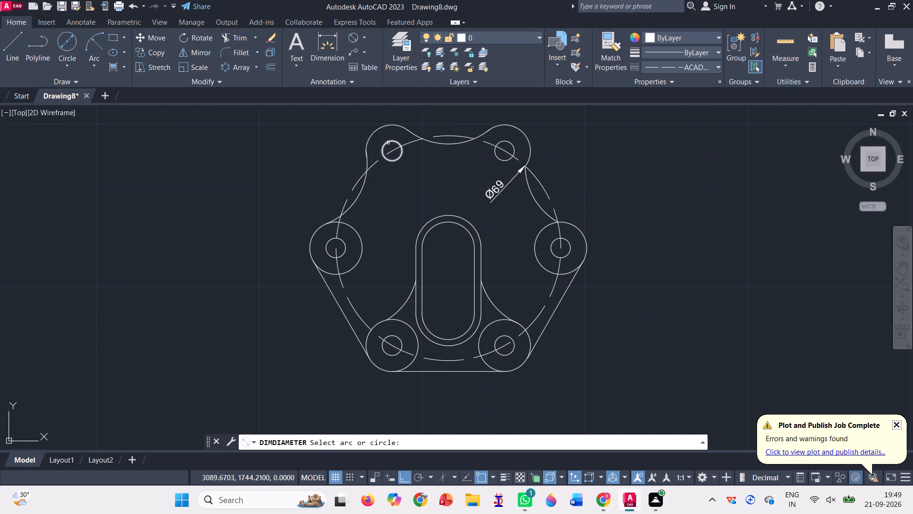
pyautogui.click(388, 143)
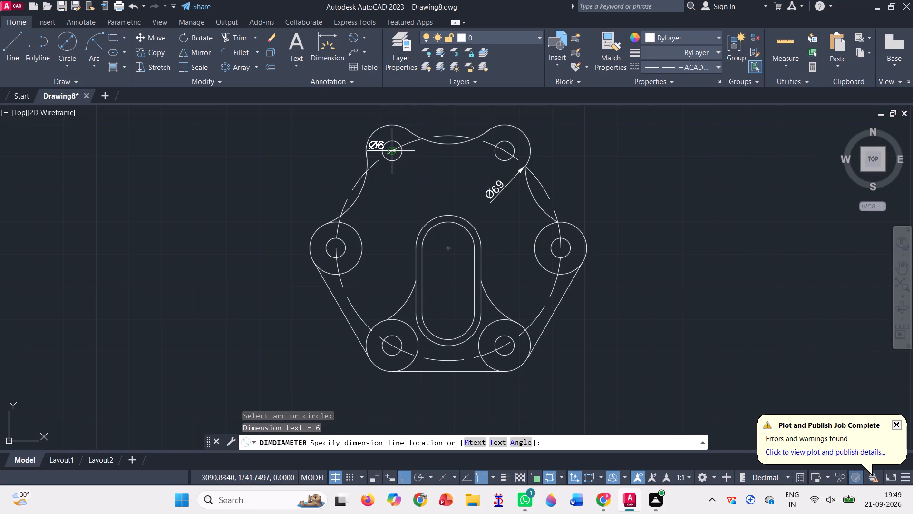
pyautogui.click(389, 152)
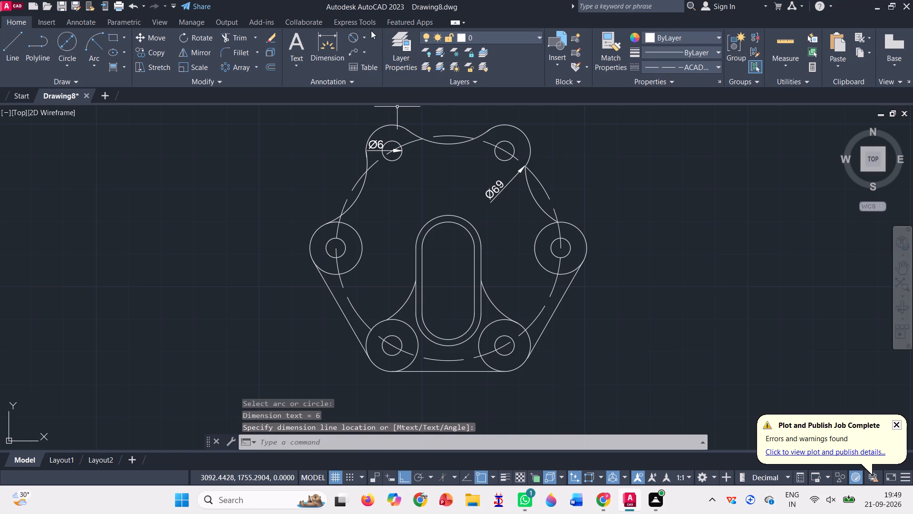
# Add radius dimensions outside the outline to the upper-right lobe's outer arc and the concave arc just below it.
pyautogui.click(363, 37)
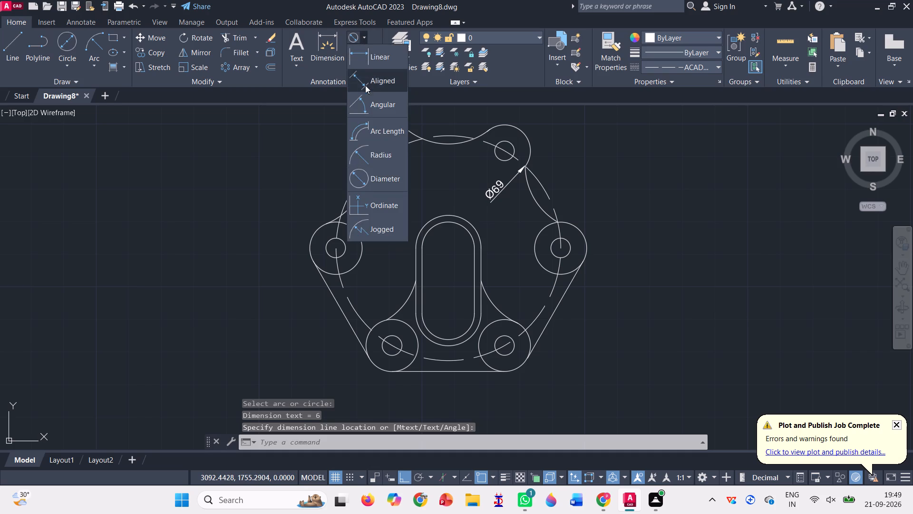
pyautogui.click(374, 148)
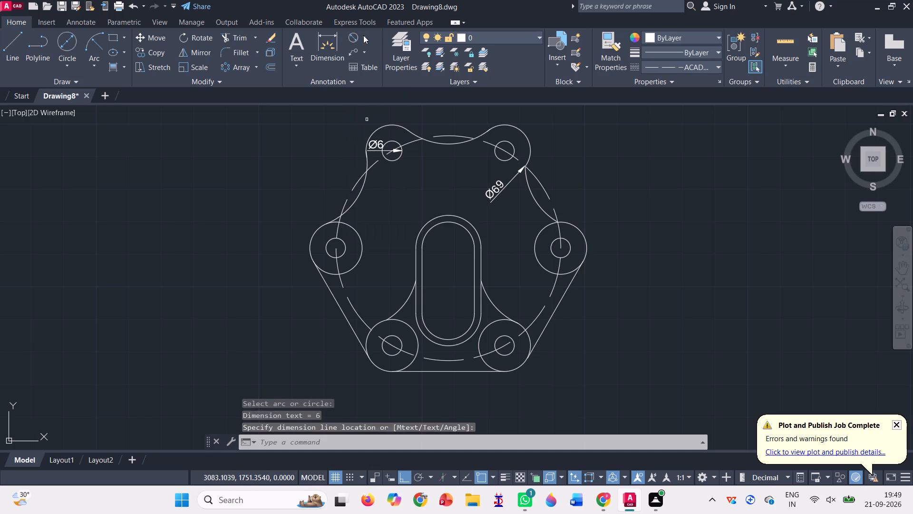
pyautogui.click(356, 36)
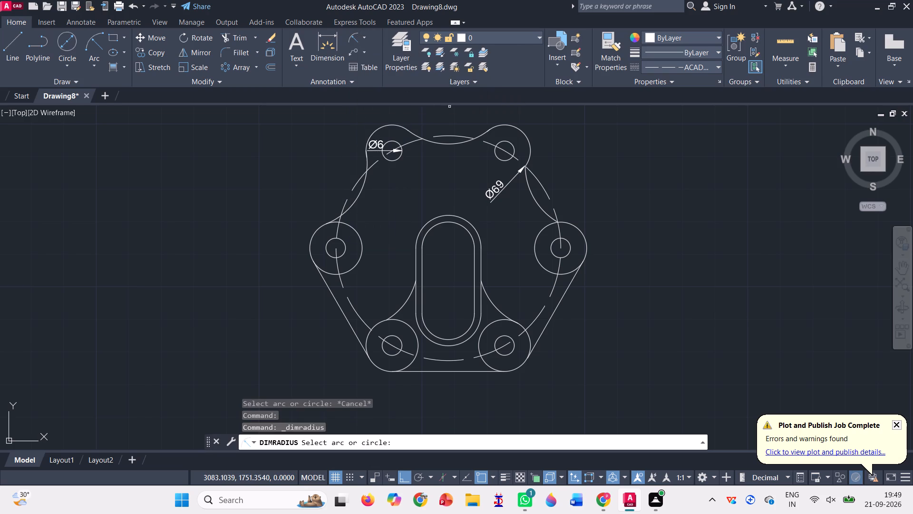
pyautogui.click(527, 138)
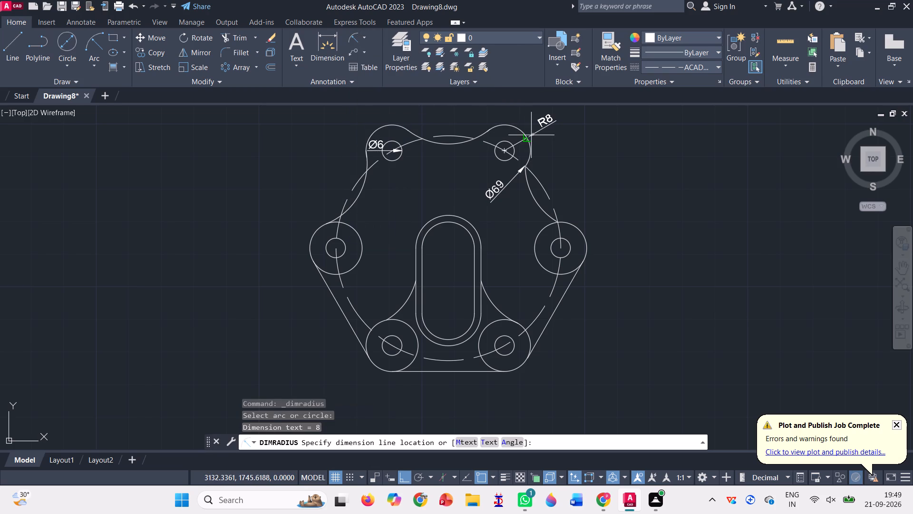
pyautogui.click(531, 135)
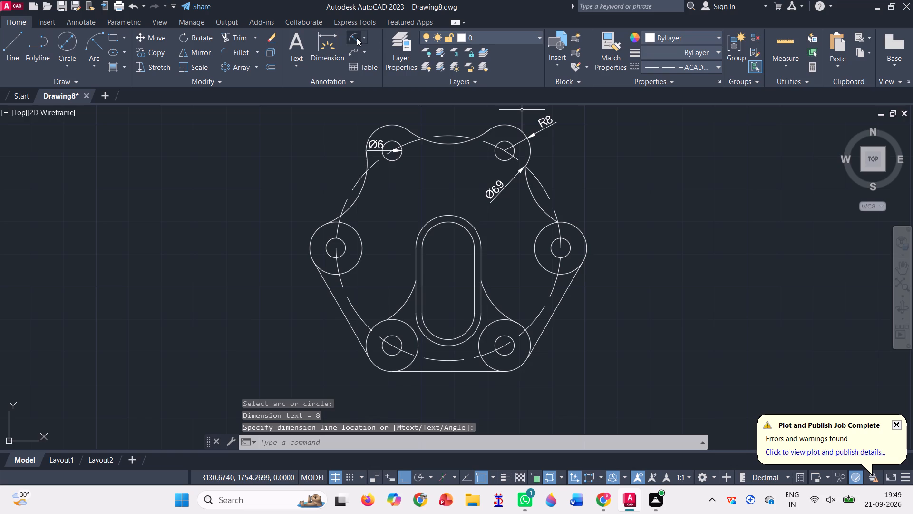
pyautogui.click(357, 38)
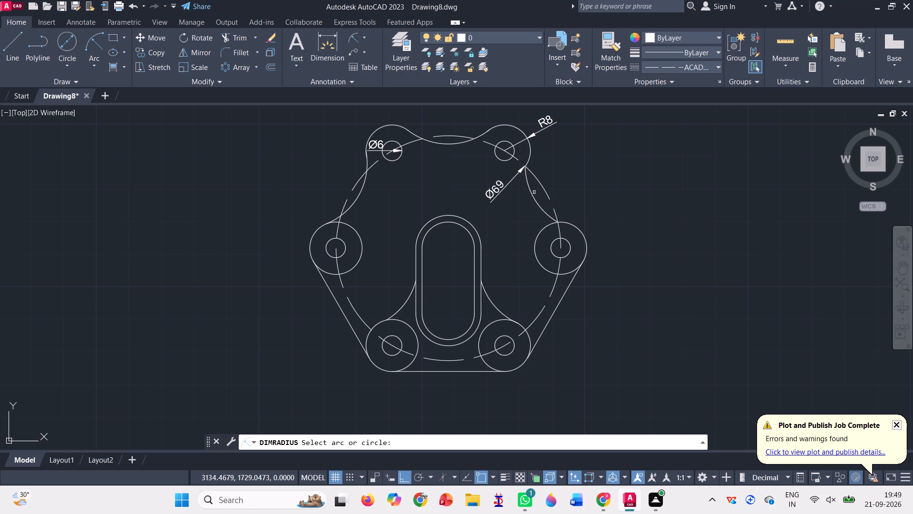
pyautogui.click(532, 196)
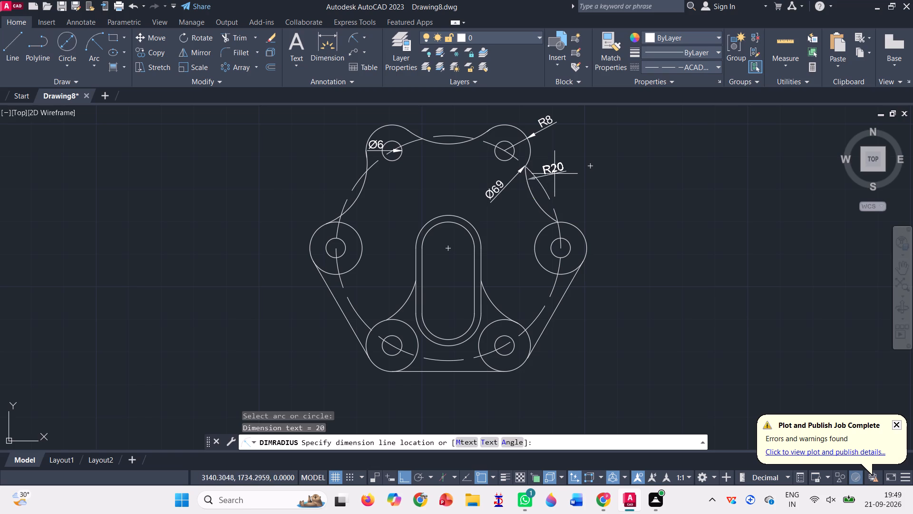
pyautogui.click(558, 181)
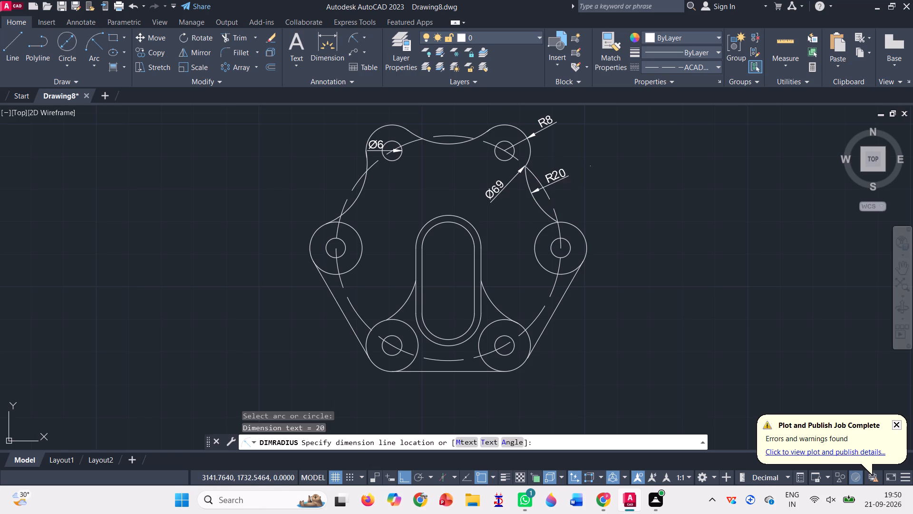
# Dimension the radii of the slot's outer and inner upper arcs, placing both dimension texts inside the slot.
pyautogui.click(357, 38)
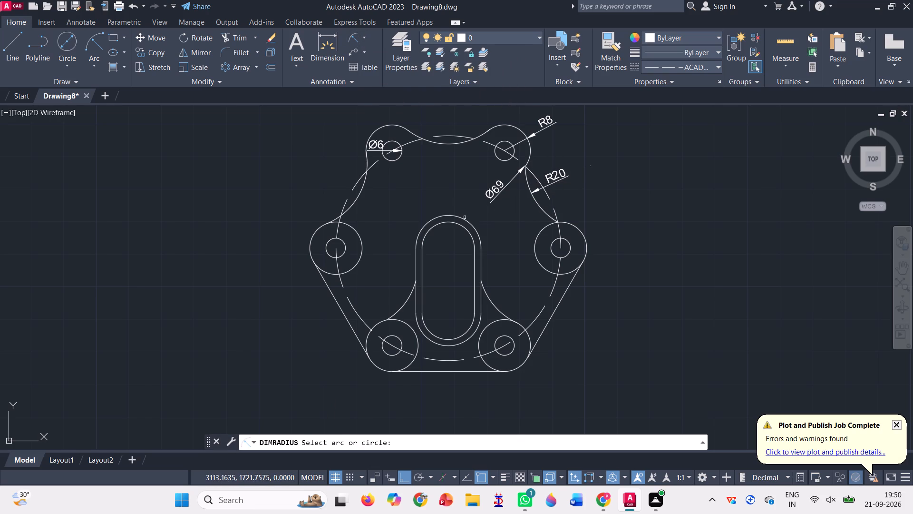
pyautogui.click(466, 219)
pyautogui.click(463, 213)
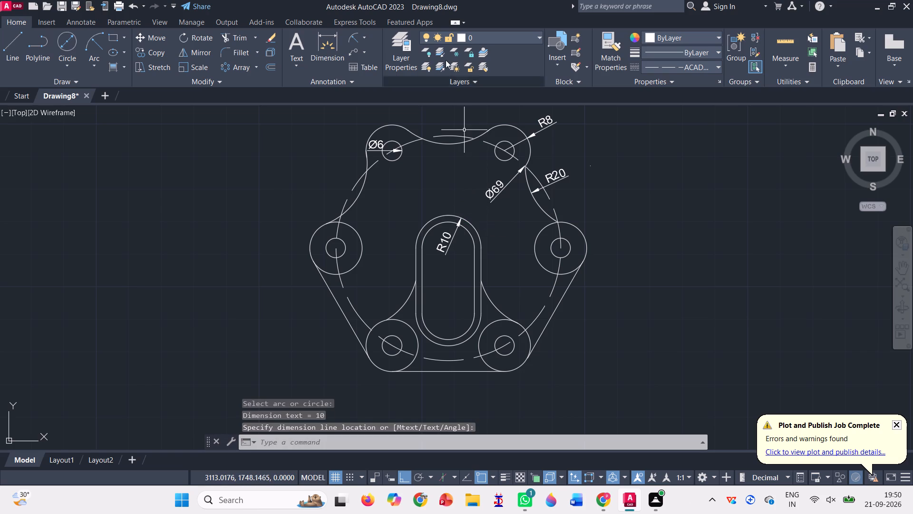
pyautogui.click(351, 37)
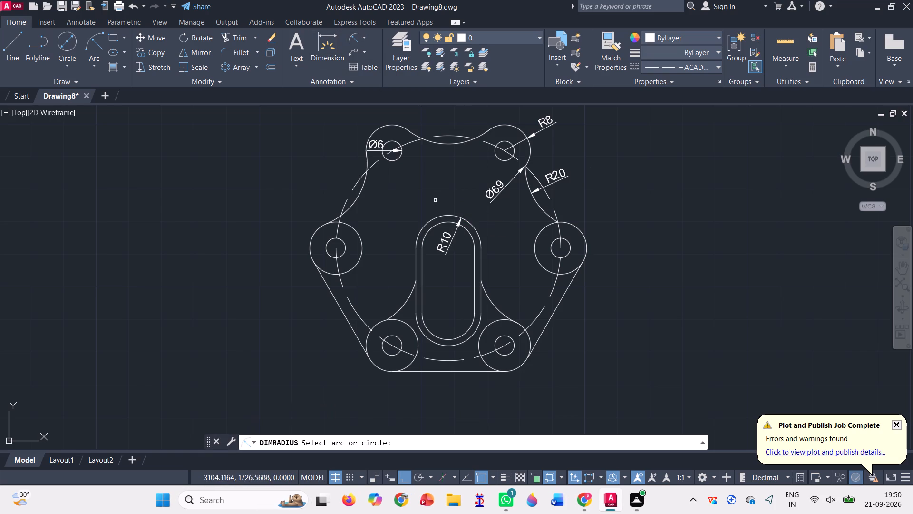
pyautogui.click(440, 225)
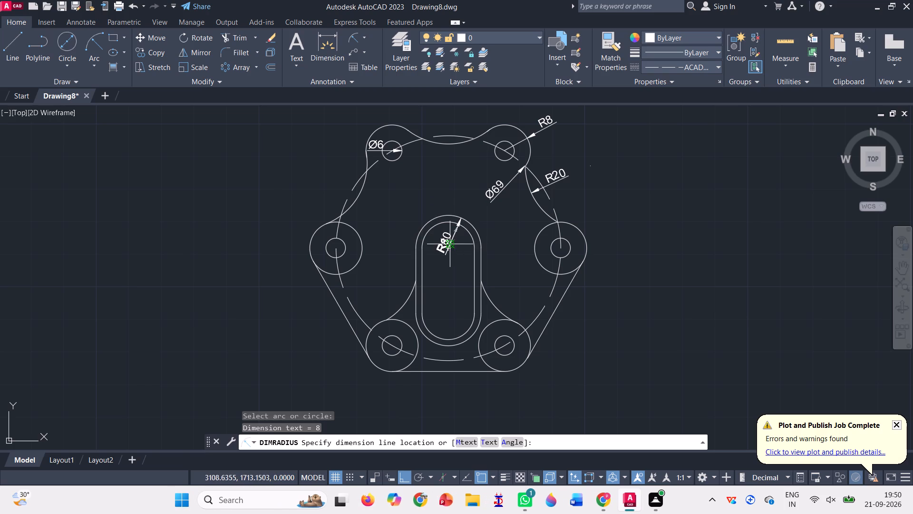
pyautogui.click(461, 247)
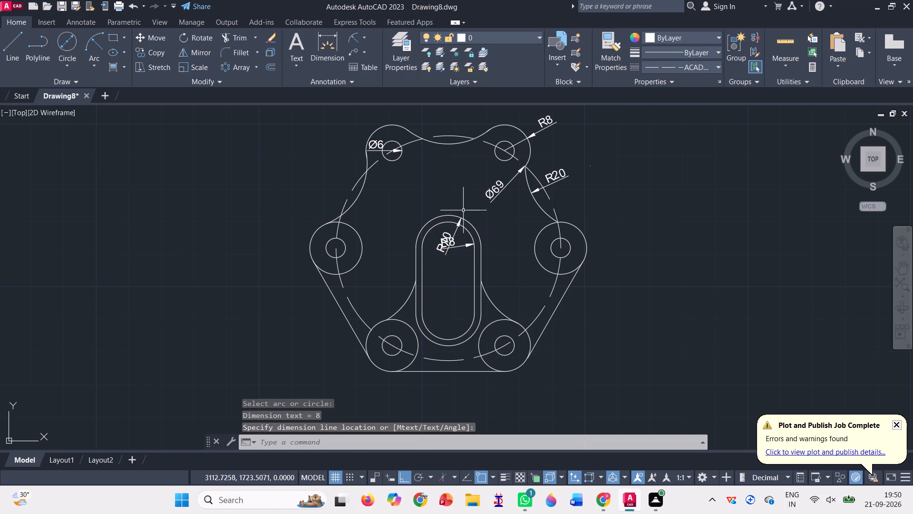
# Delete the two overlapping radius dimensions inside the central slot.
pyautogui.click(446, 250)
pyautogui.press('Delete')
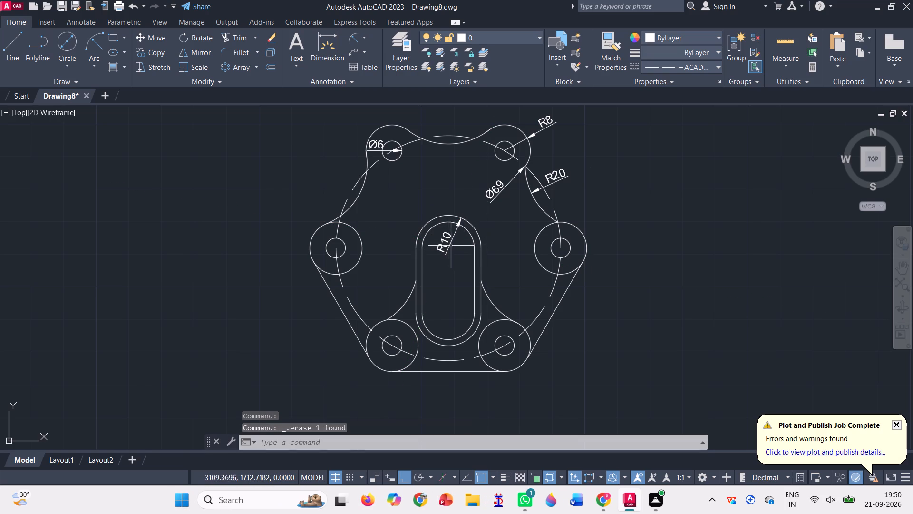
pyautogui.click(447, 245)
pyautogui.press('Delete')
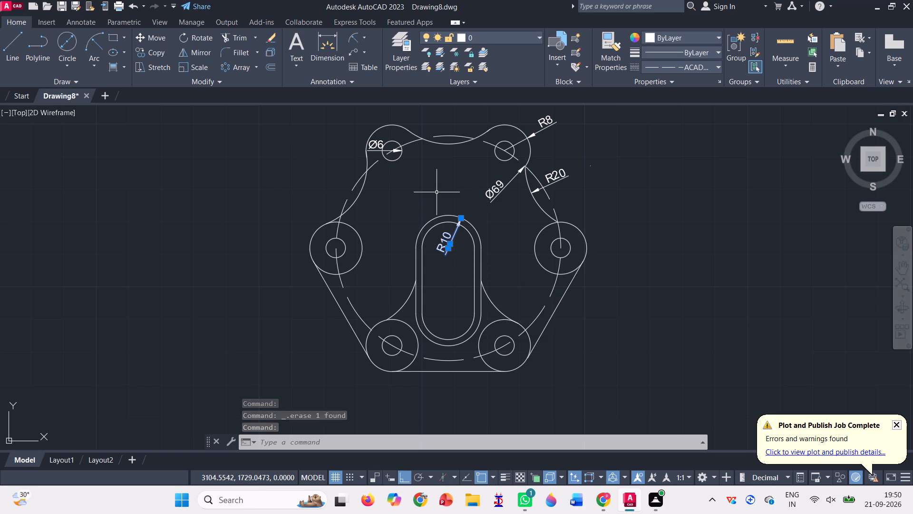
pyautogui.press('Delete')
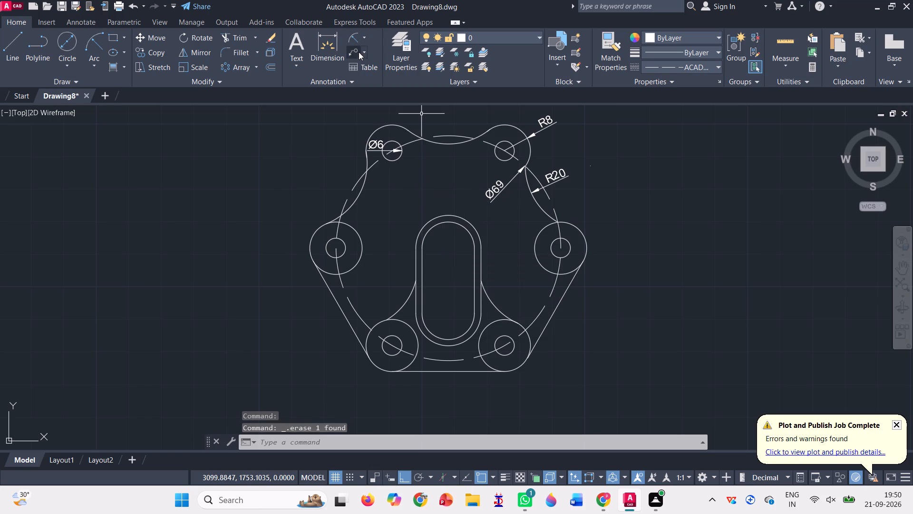
# Add radius dimensions to the slot's inner and outer upper arcs, placing both texts above the slot.
pyautogui.click(353, 39)
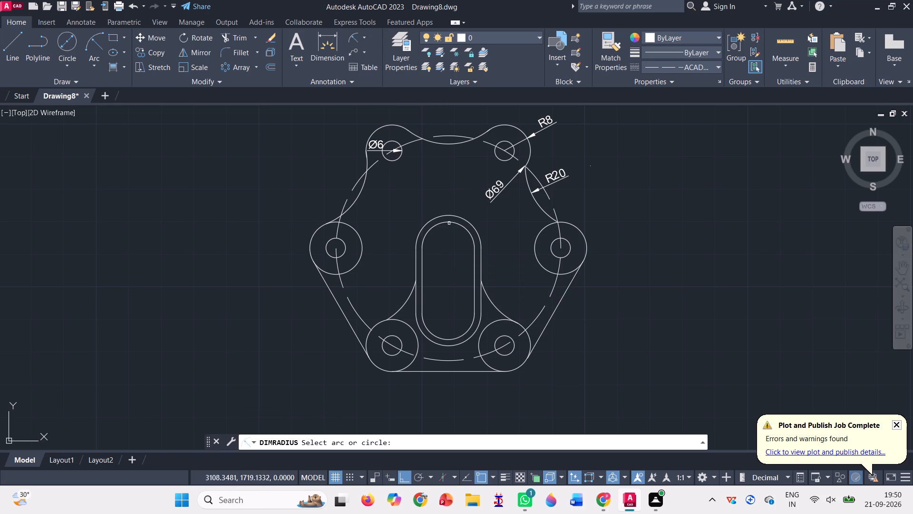
pyautogui.click(449, 223)
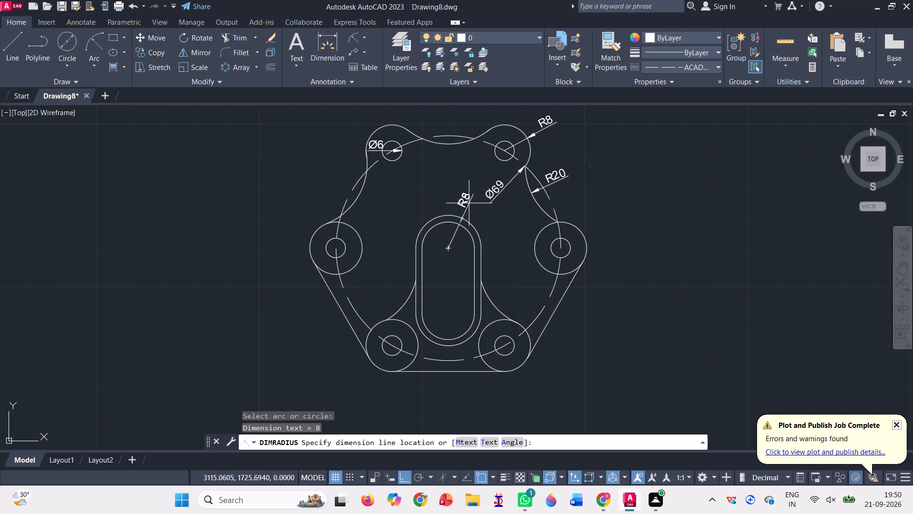
pyautogui.click(456, 201)
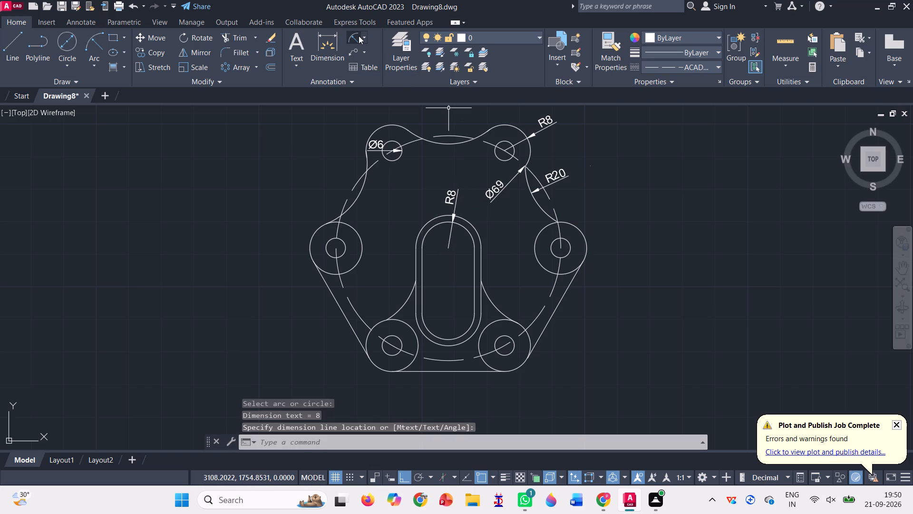
pyautogui.click(359, 36)
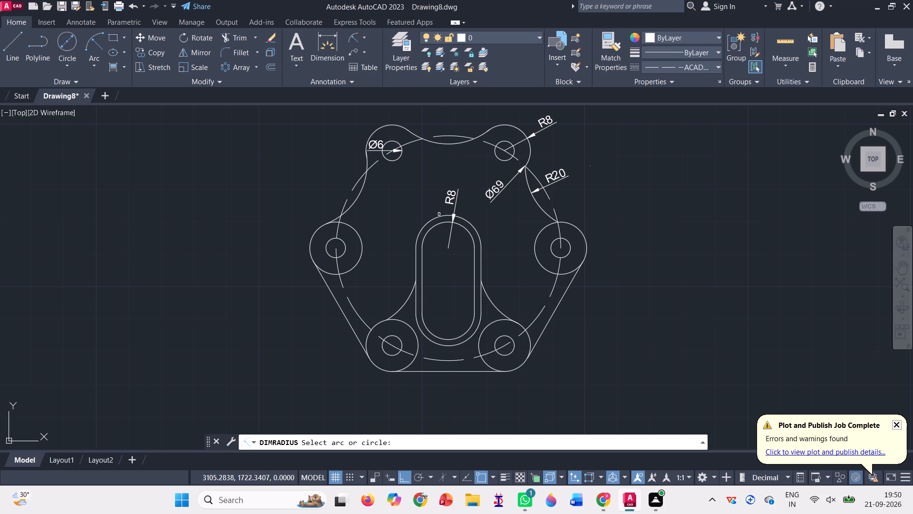
pyautogui.click(437, 218)
pyautogui.click(433, 210)
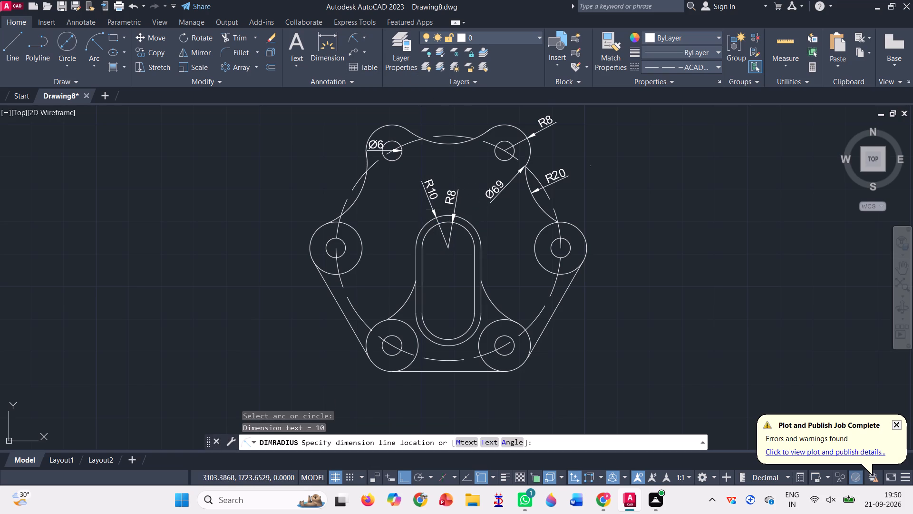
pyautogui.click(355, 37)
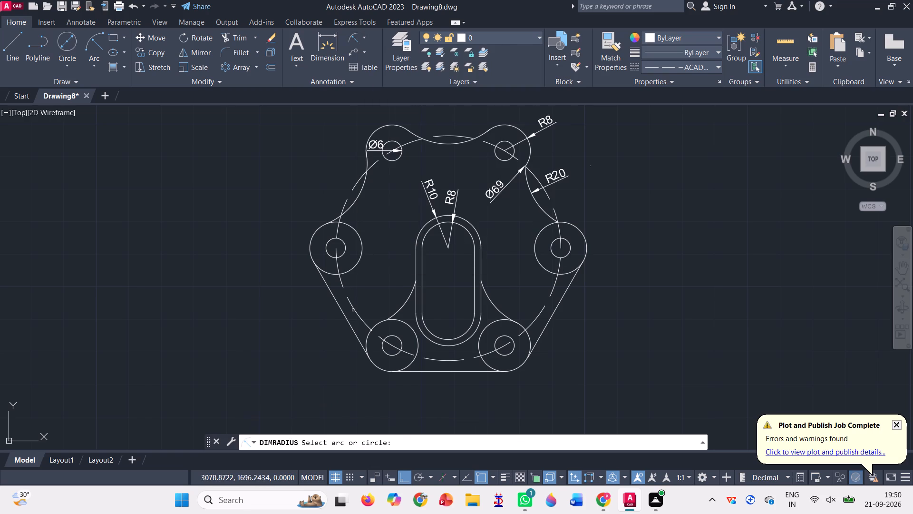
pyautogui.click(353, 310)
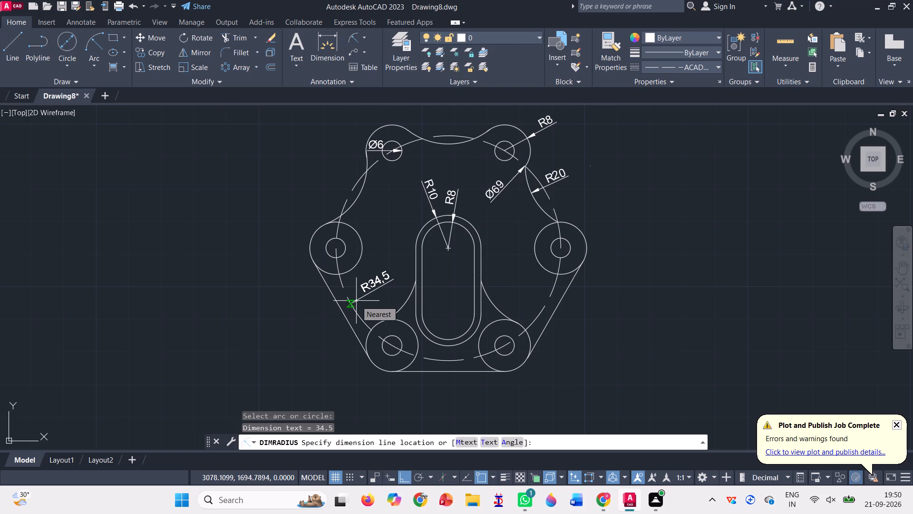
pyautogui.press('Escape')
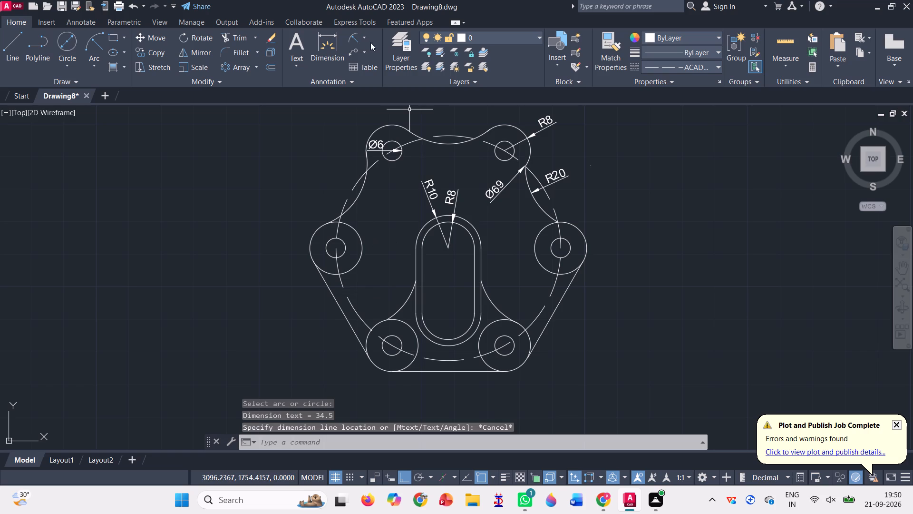
# Add a radius dimension to the arc joining the slot's right side to the lower-right outer circle.
pyautogui.click(355, 38)
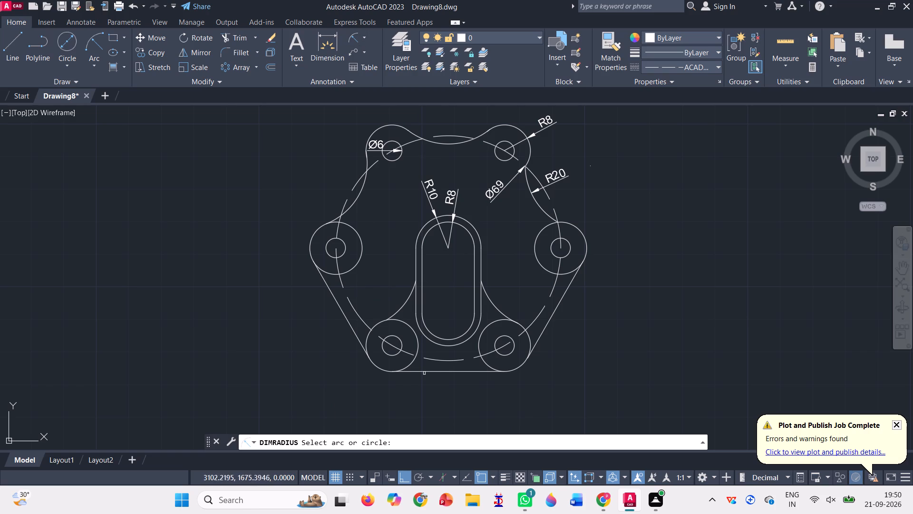
pyautogui.click(496, 307)
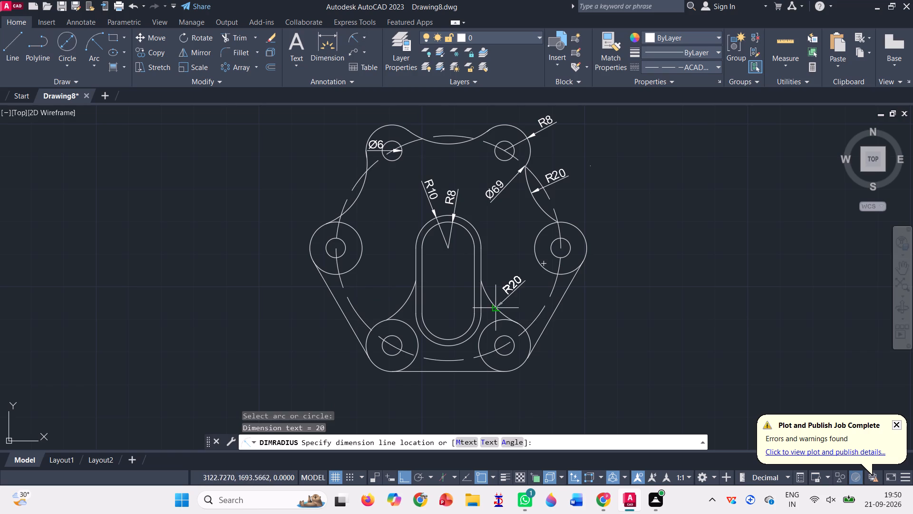
pyautogui.click(497, 306)
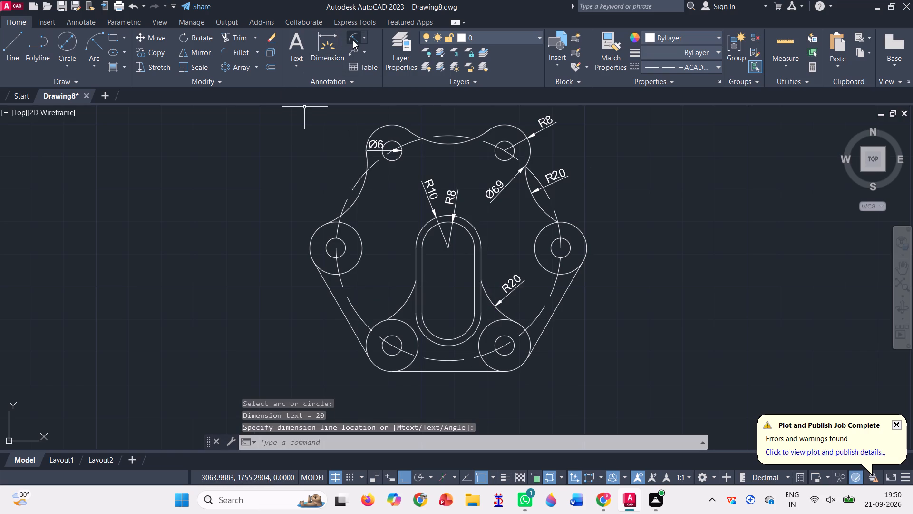
# Add radius dimensions to the lower-left inner and outer circles, placing both texts outside the part outline.
pyautogui.click(353, 40)
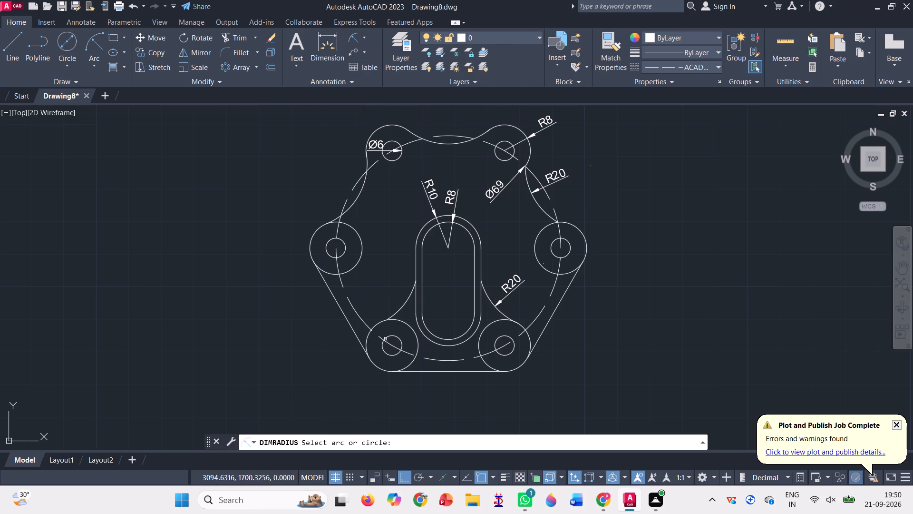
pyautogui.click(391, 356)
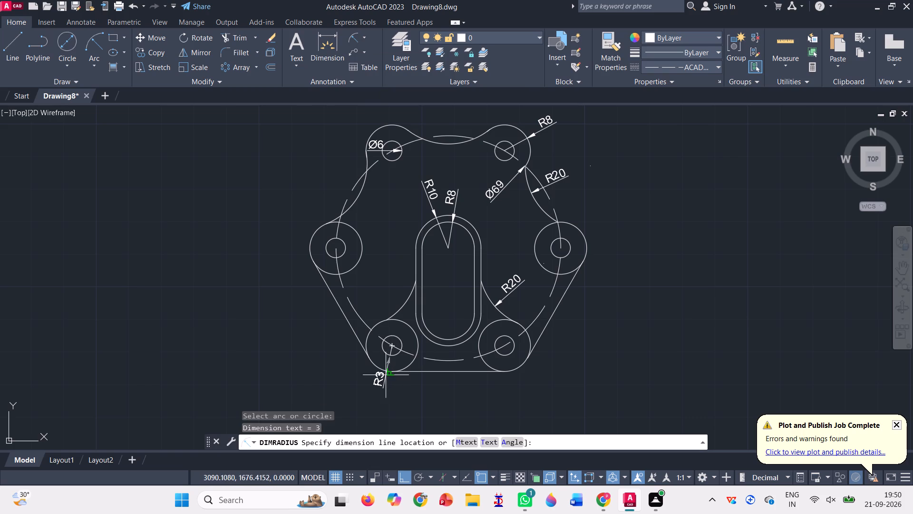
pyautogui.click(389, 394)
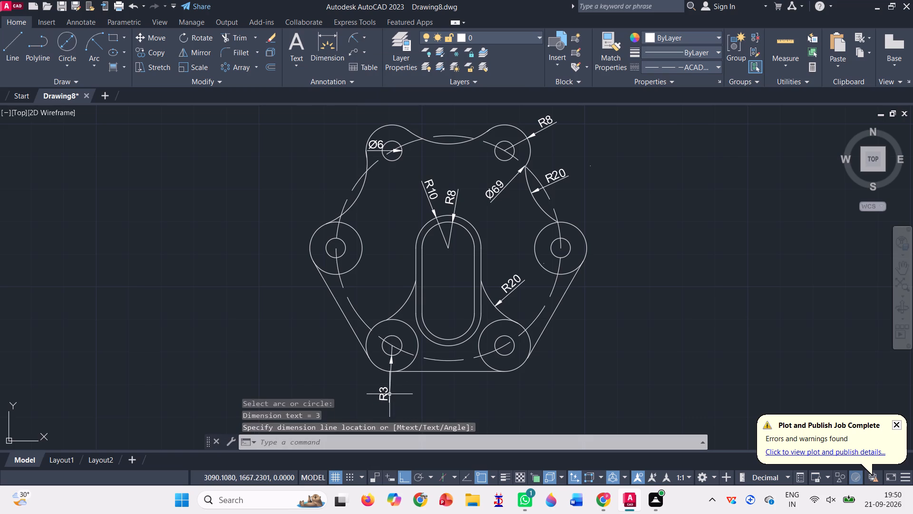
pyautogui.click(356, 34)
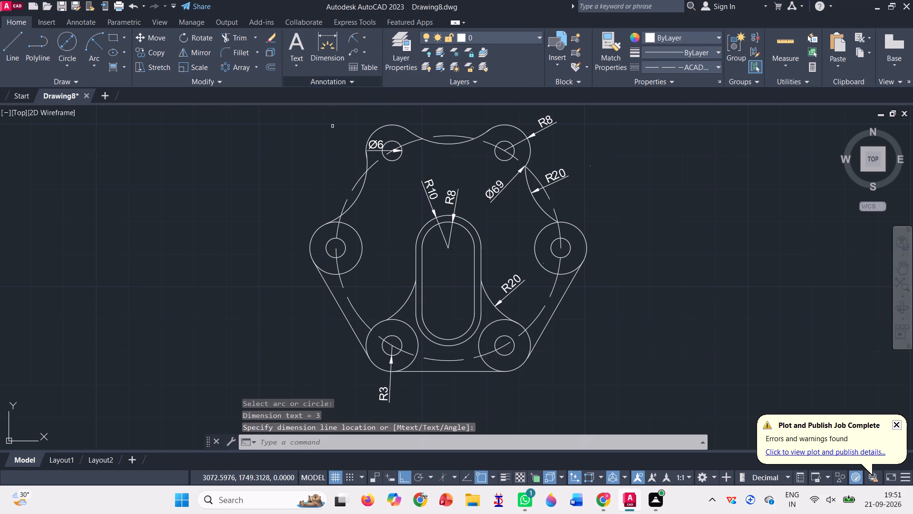
pyautogui.click(365, 339)
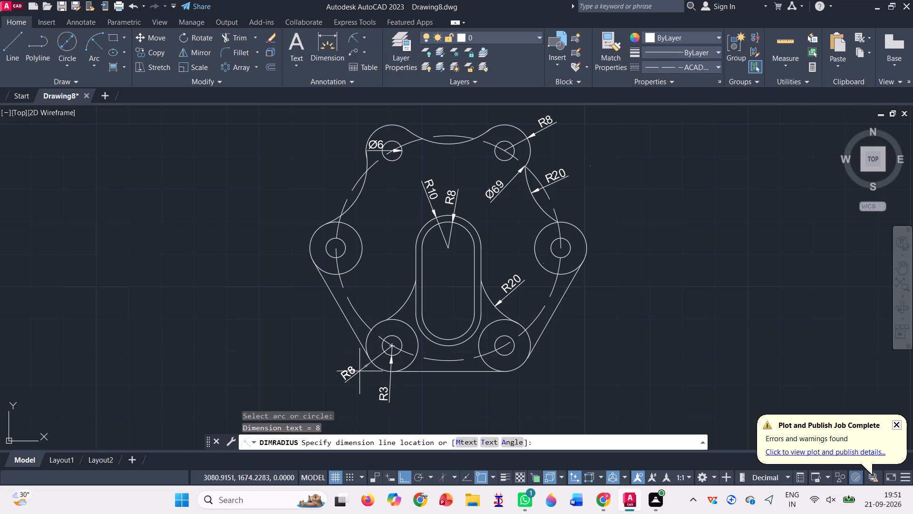
pyautogui.click(359, 371)
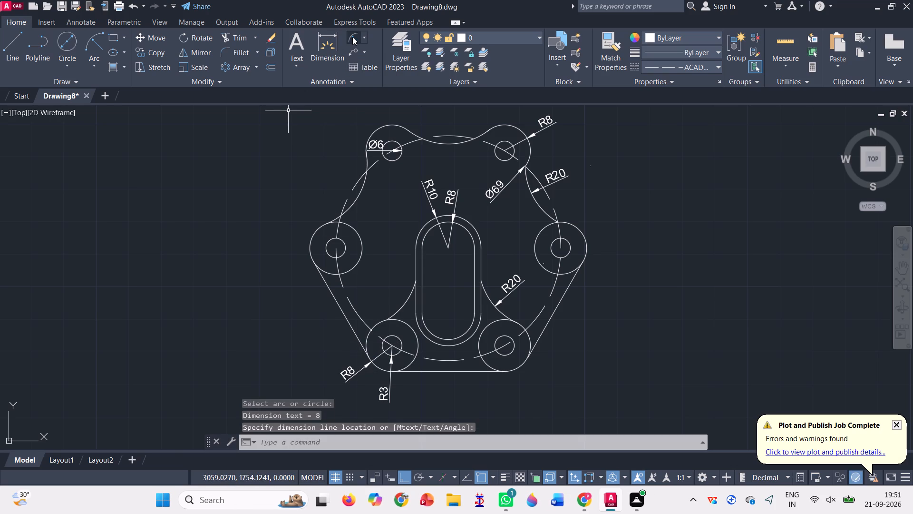
# Add radius dimensions to the outer circles at the part's lower-right, far-right and far-left corners, placing each text outside its circle.
pyautogui.click(352, 37)
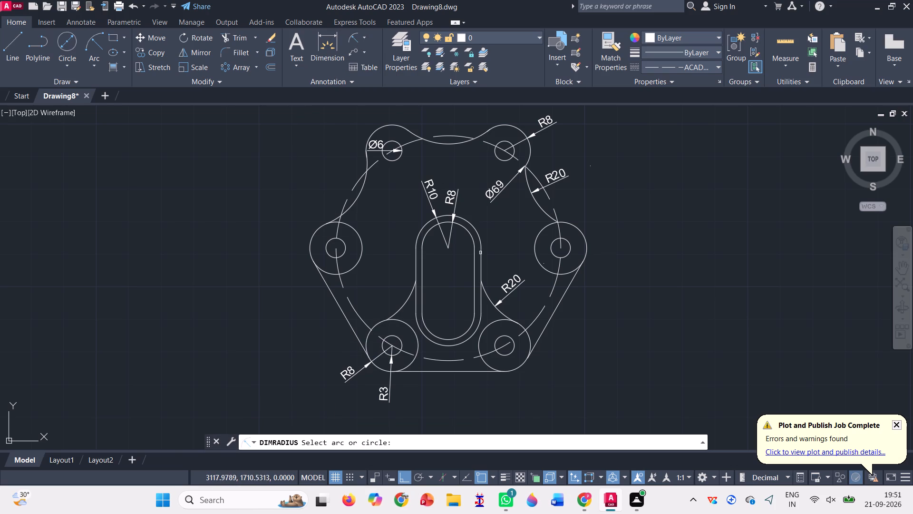
pyautogui.click(517, 369)
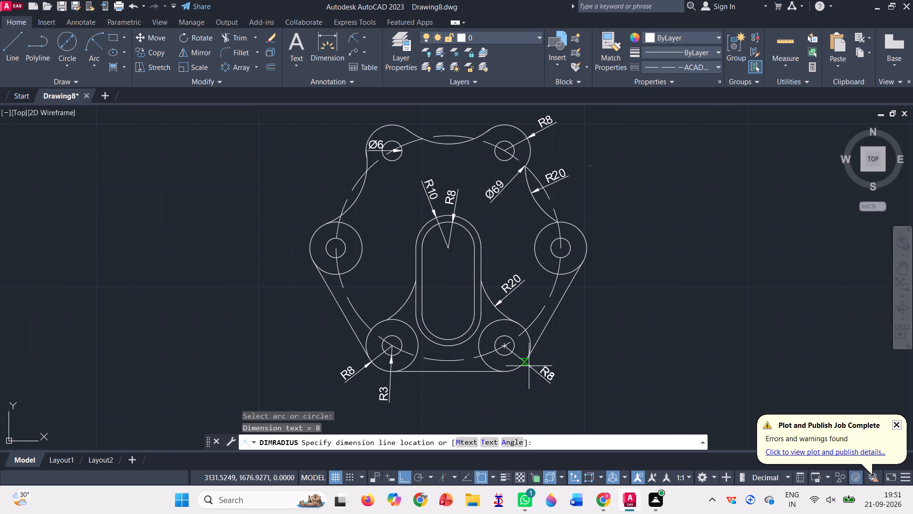
pyautogui.click(534, 363)
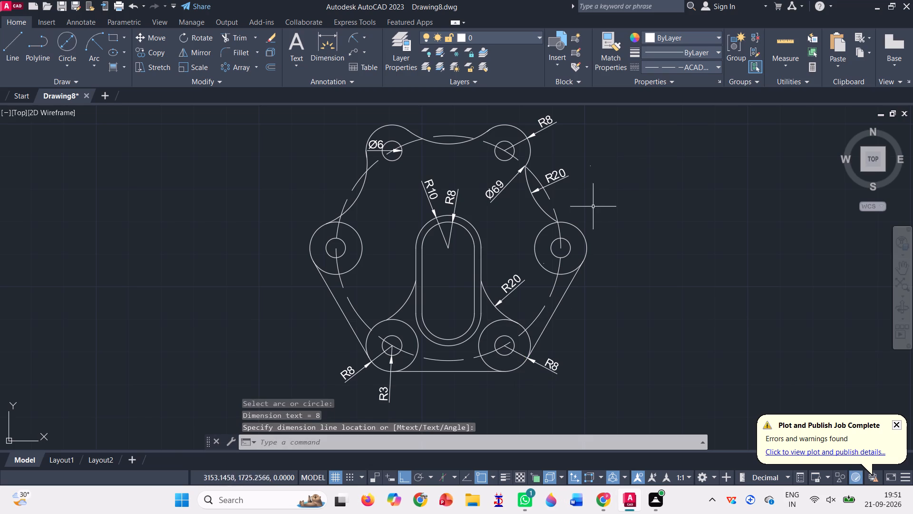
pyautogui.click(353, 35)
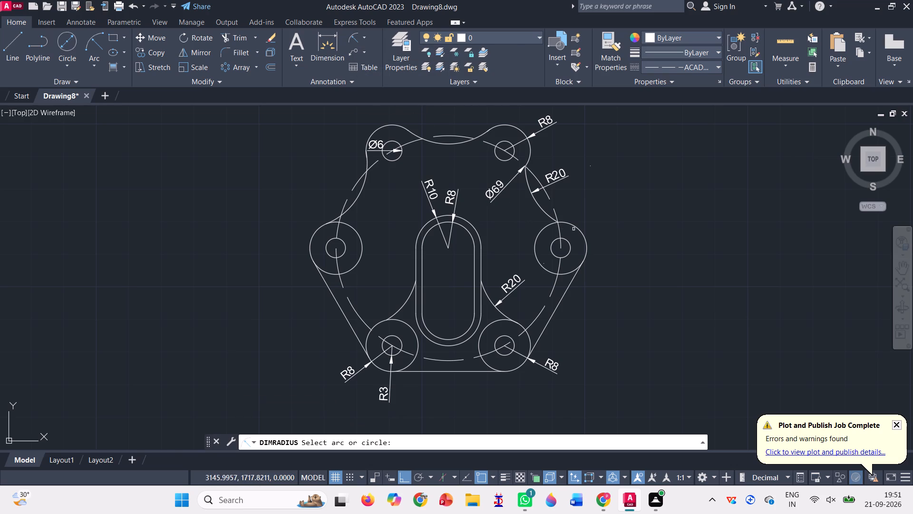
pyautogui.click(578, 231)
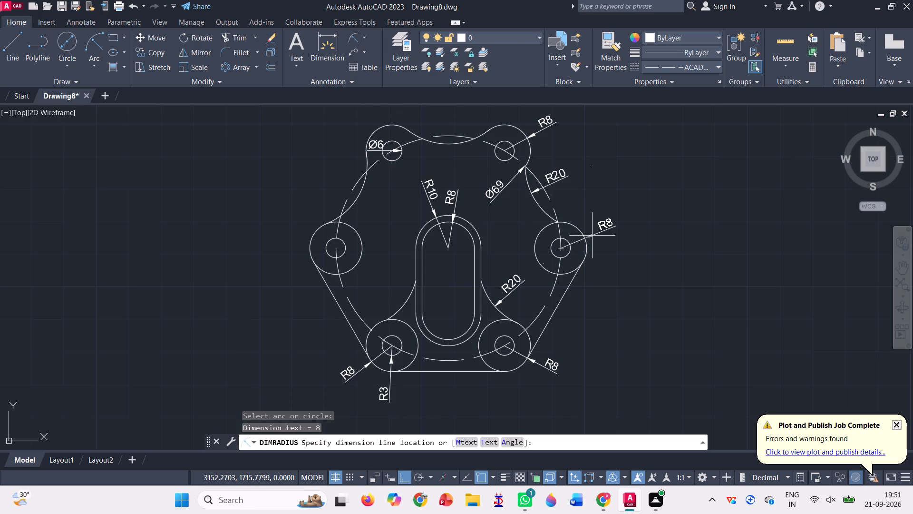
pyautogui.click(592, 236)
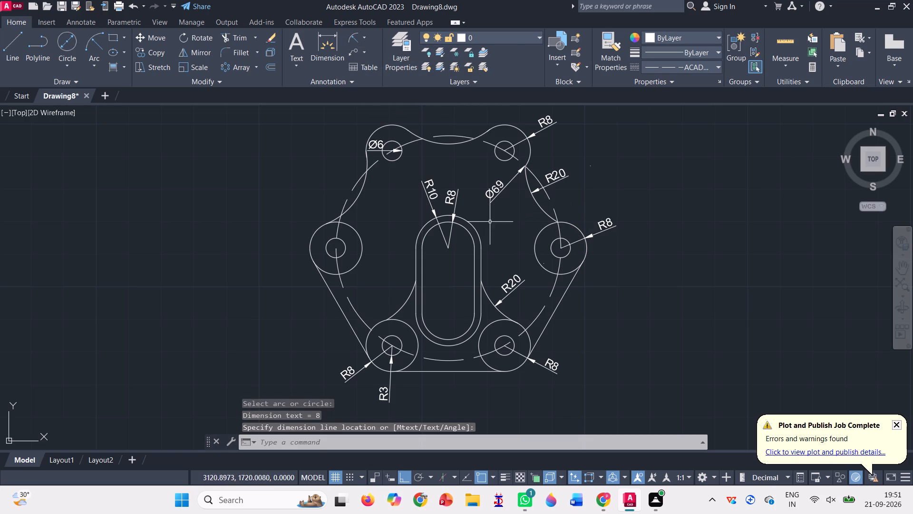
pyautogui.click(351, 38)
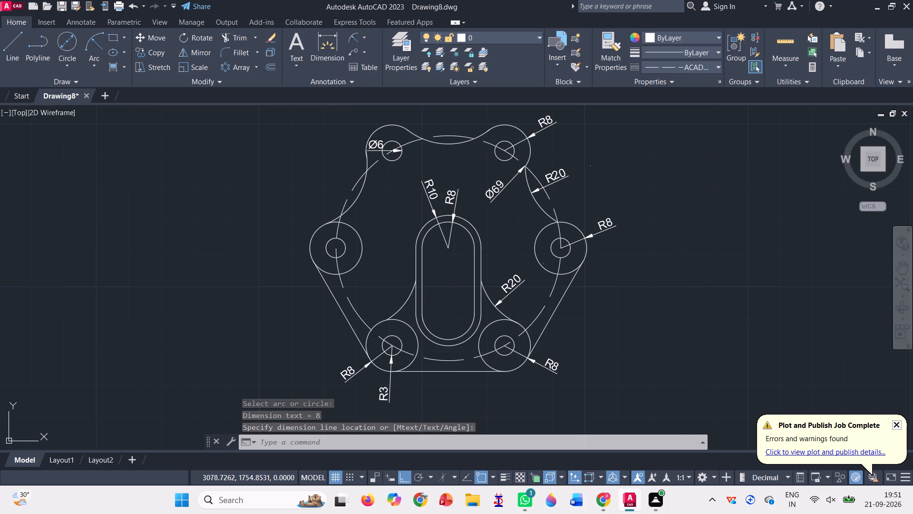
pyautogui.click(360, 242)
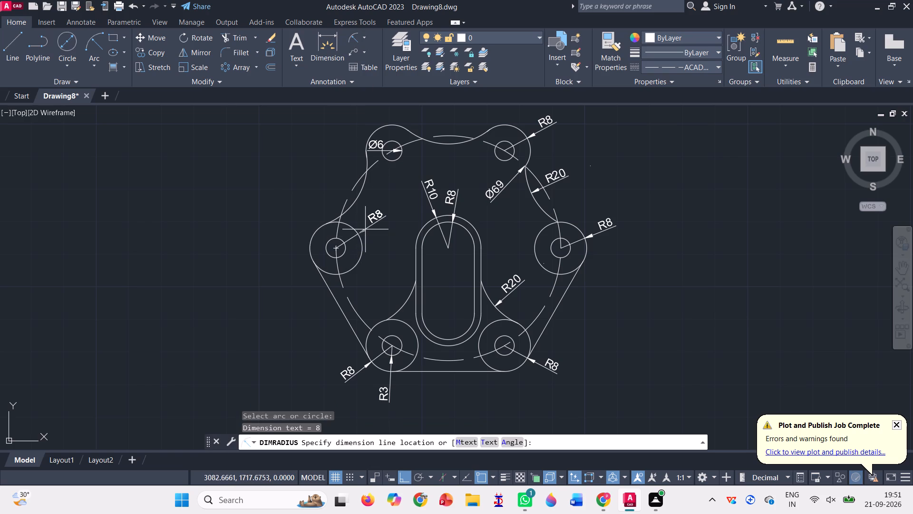
pyautogui.click(365, 229)
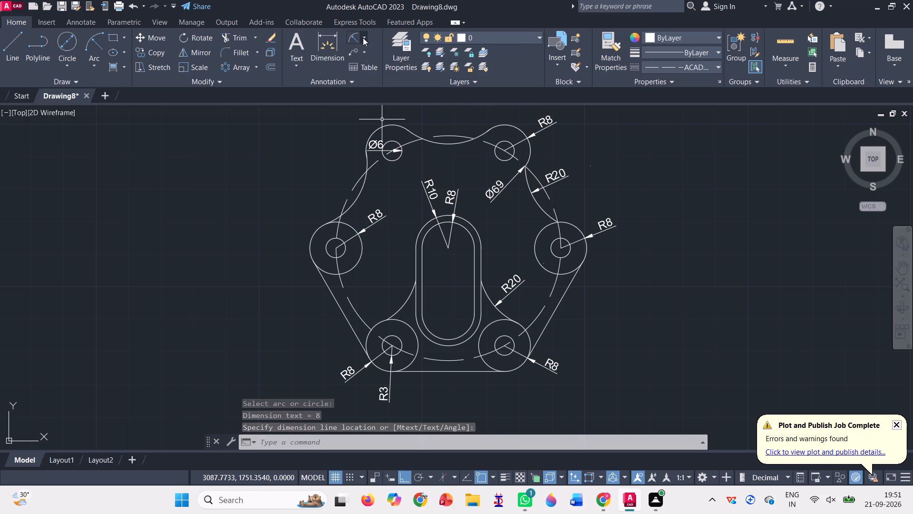
# Add a vertical linear dimension between the centres of the slot's upper and lower arcs, placing it inside the slot.
pyautogui.click(364, 36)
pyautogui.click(373, 61)
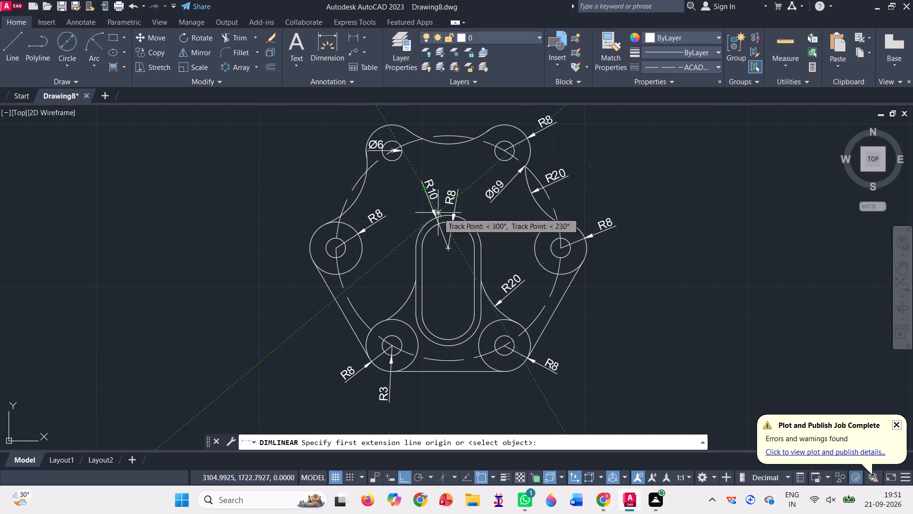
pyautogui.click(450, 248)
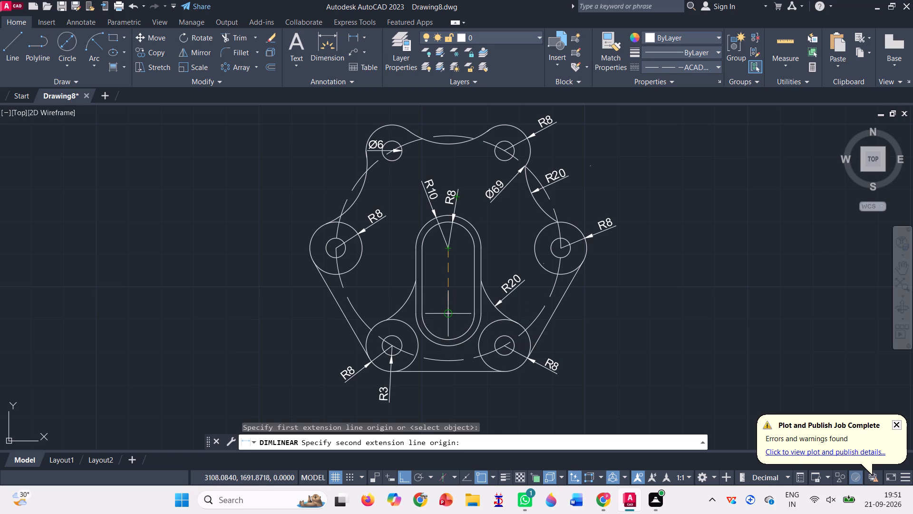
pyautogui.click(446, 315)
pyautogui.click(447, 311)
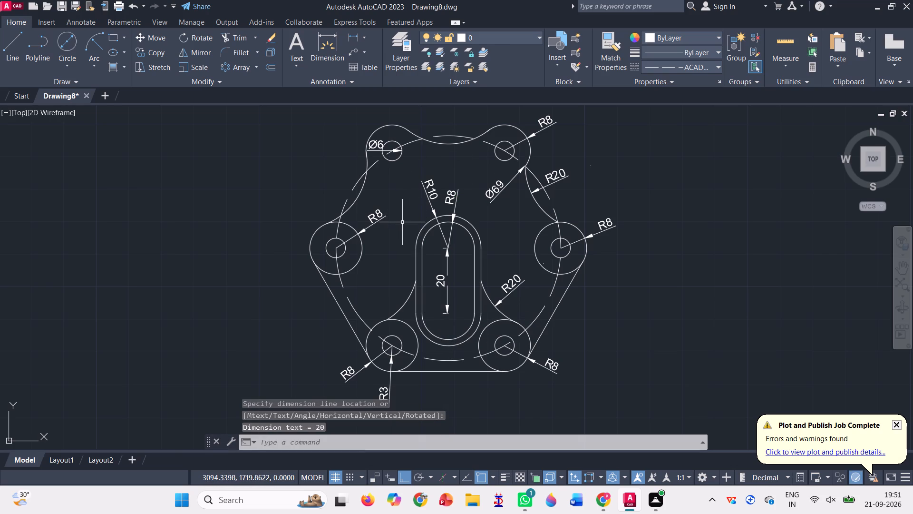
# Set up a GR_INVSPH gradient with white and cyan as its two colours, and leave the command without filling any area.
pyautogui.click(111, 63)
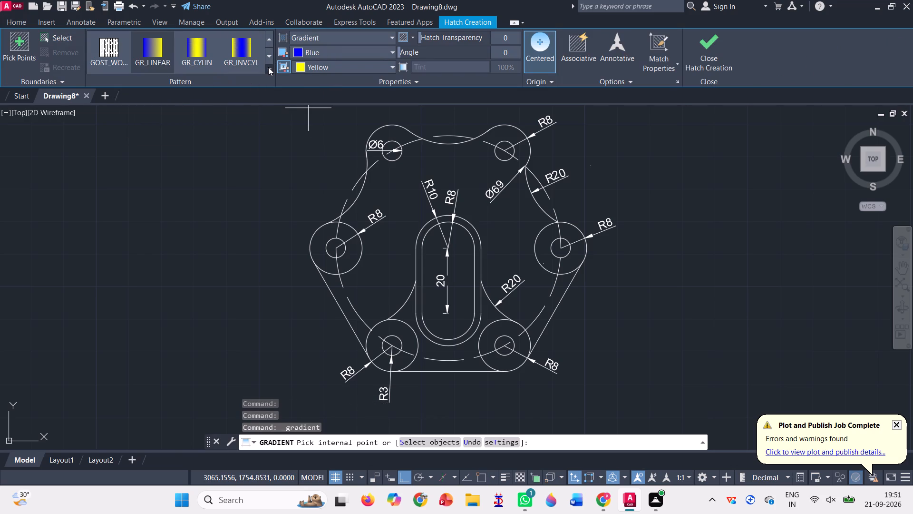
pyautogui.click(268, 67)
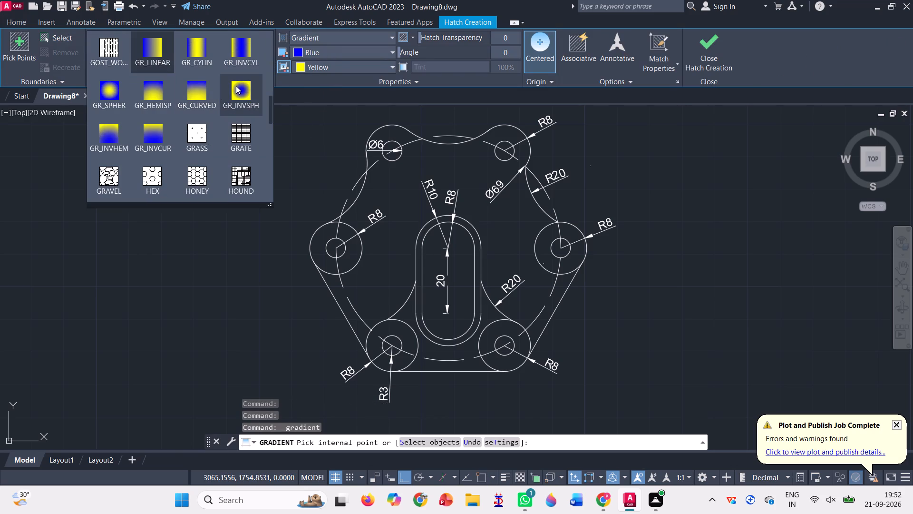
pyautogui.click(238, 86)
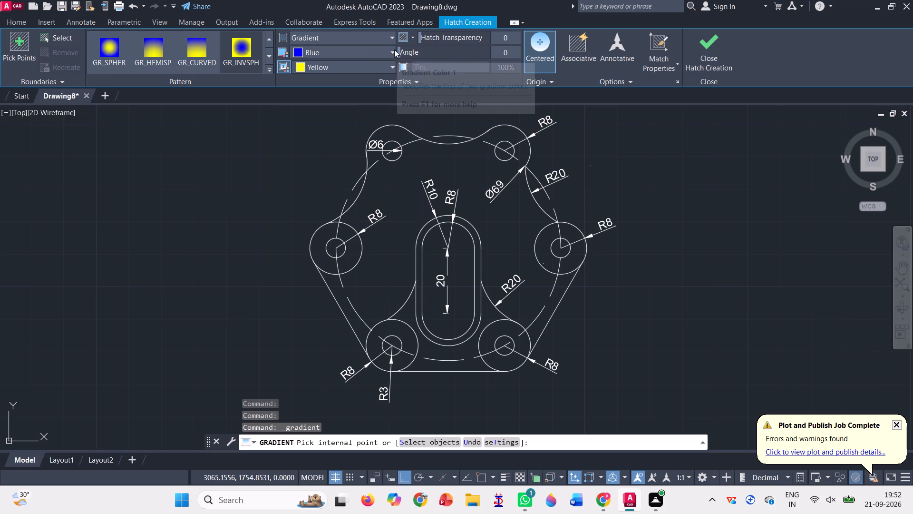
pyautogui.click(391, 51)
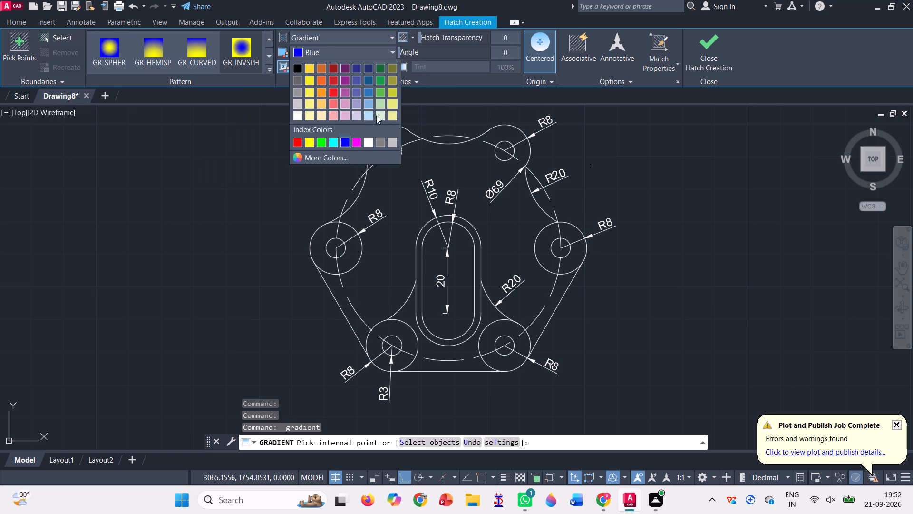
pyautogui.click(367, 142)
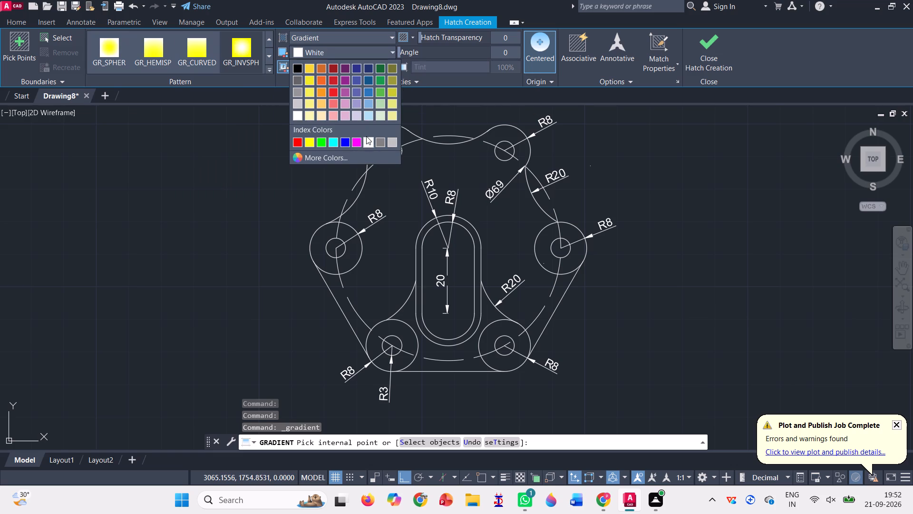
pyautogui.click(329, 68)
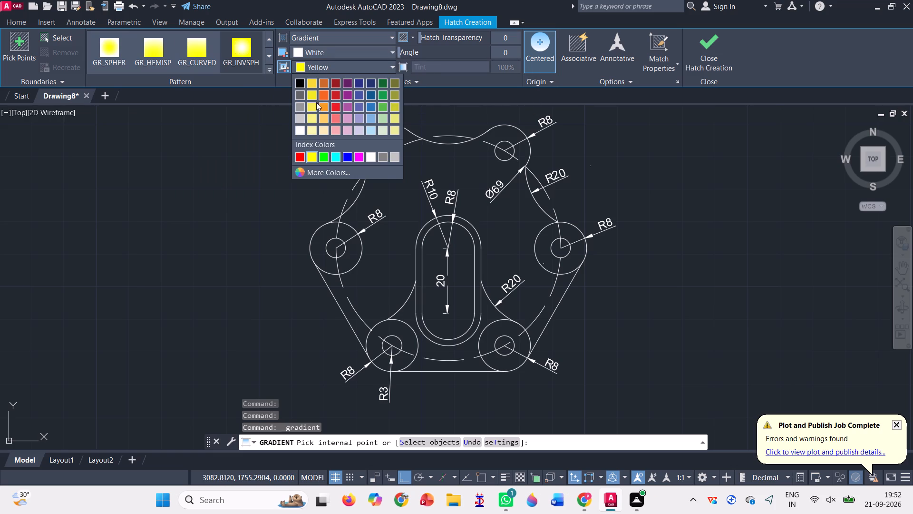
pyautogui.click(335, 151)
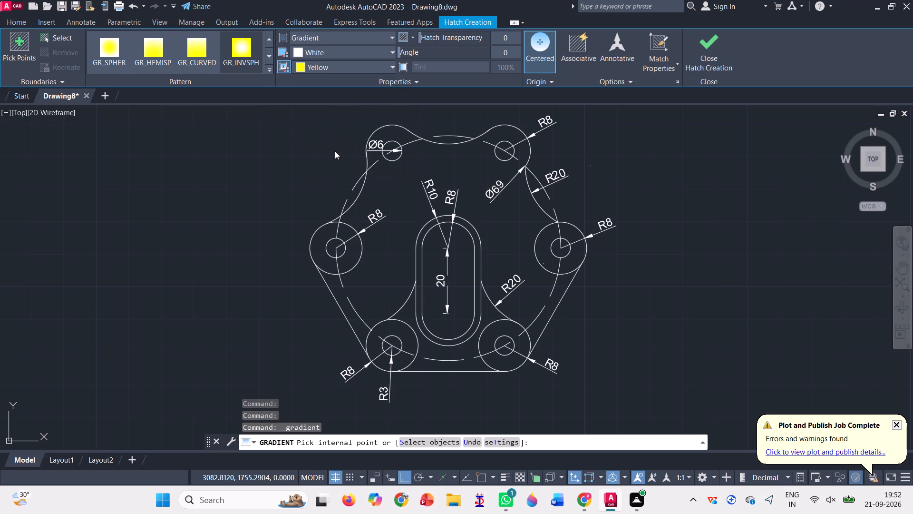
pyautogui.click(339, 69)
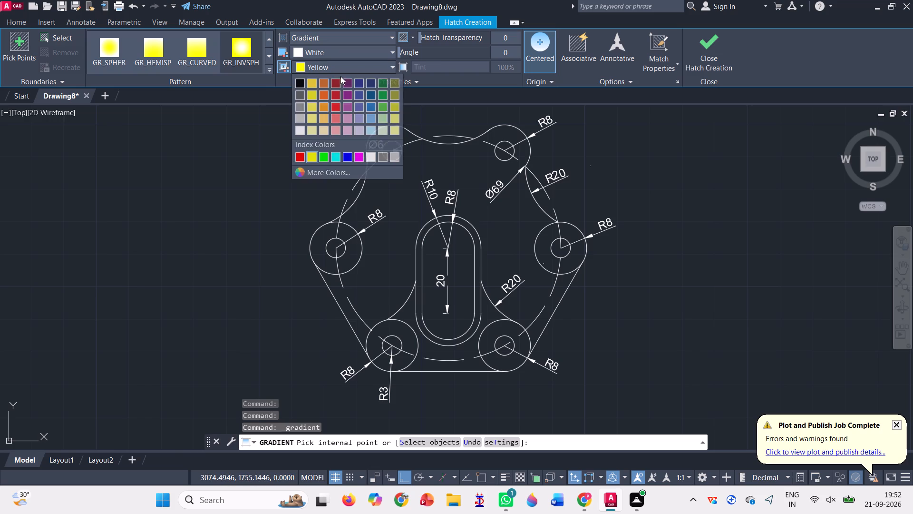
pyautogui.click(337, 152)
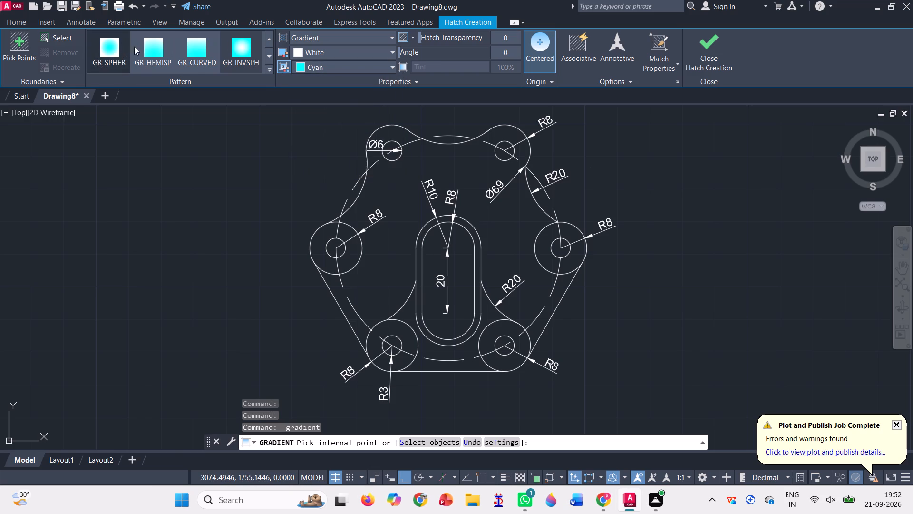
pyautogui.click(246, 52)
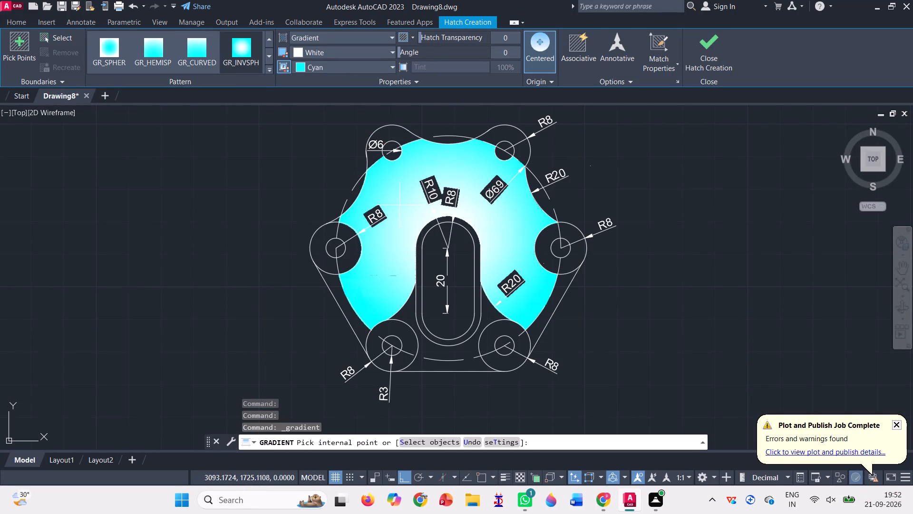
pyautogui.press('Escape')
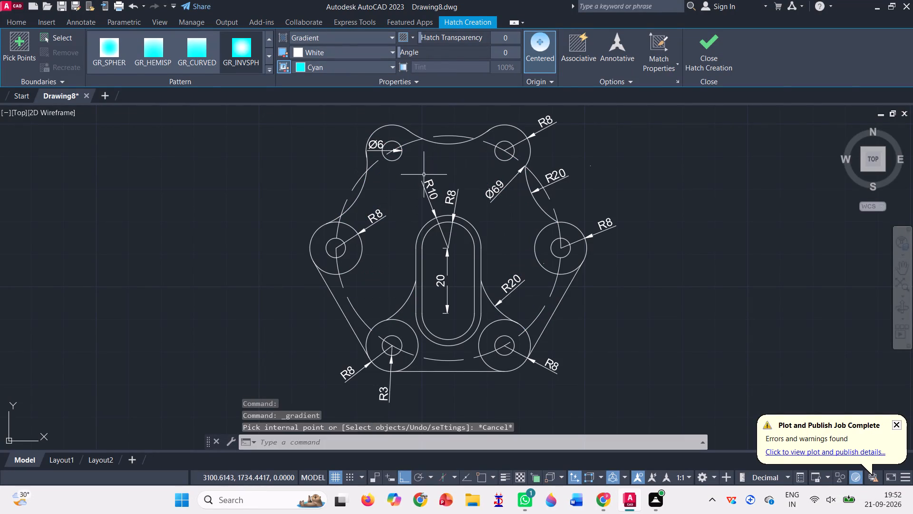
# Delete the dashed 69-diameter circle running through the six small circles.
pyautogui.click(354, 183)
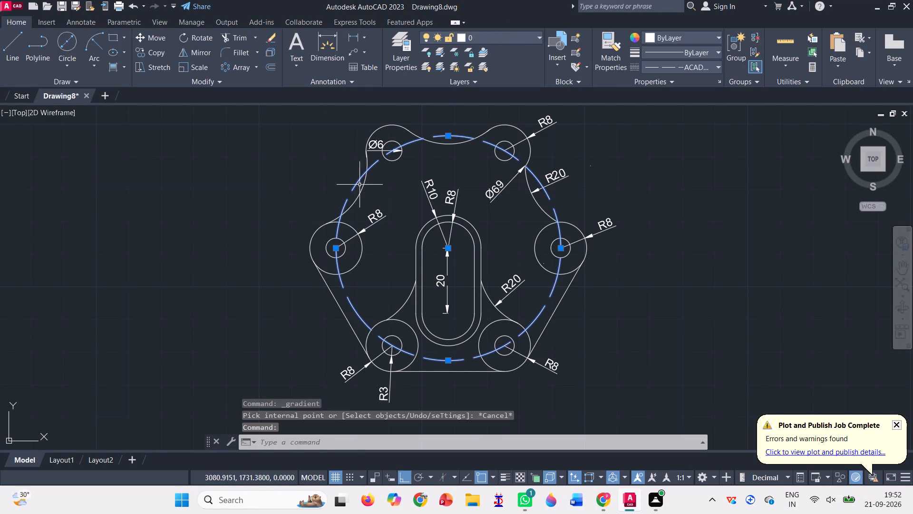
pyautogui.press('Delete')
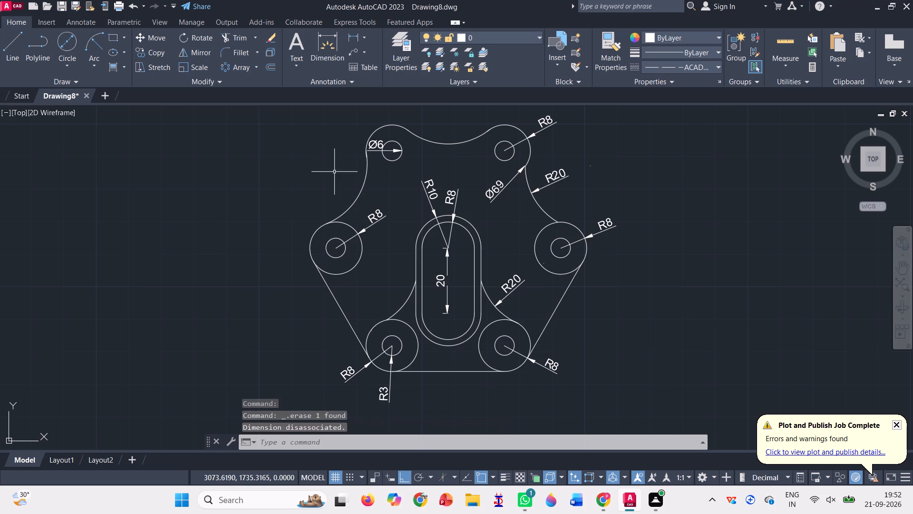
# Fill the part's main body around the slot with a GR_INVSPH gradient in white and cyan.
pyautogui.click(110, 67)
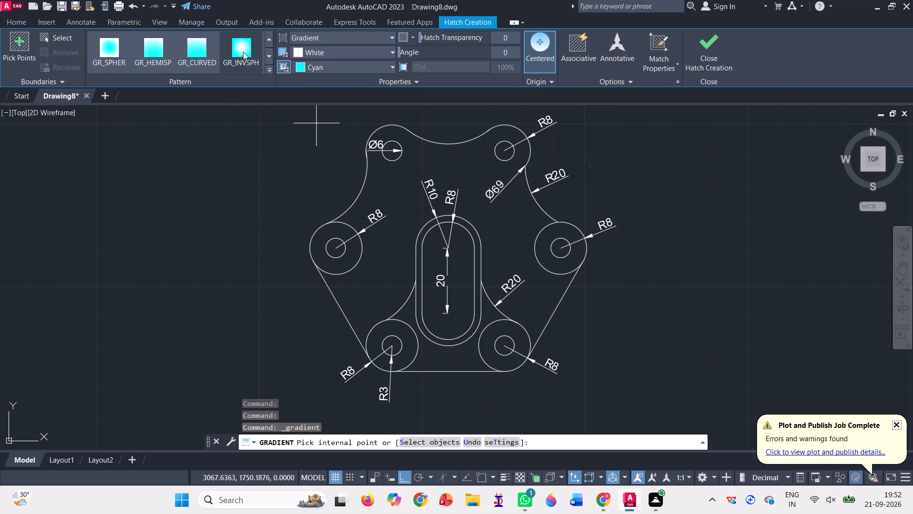
pyautogui.click(243, 52)
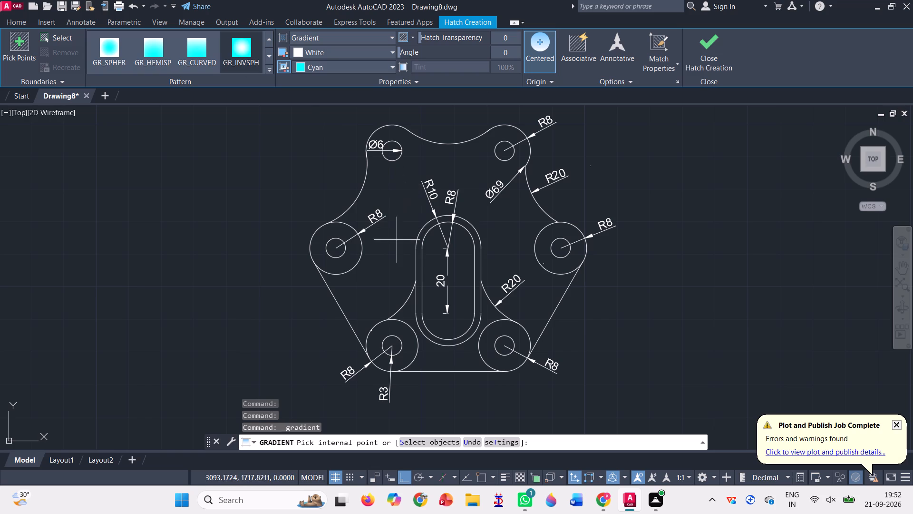
pyautogui.click(248, 53)
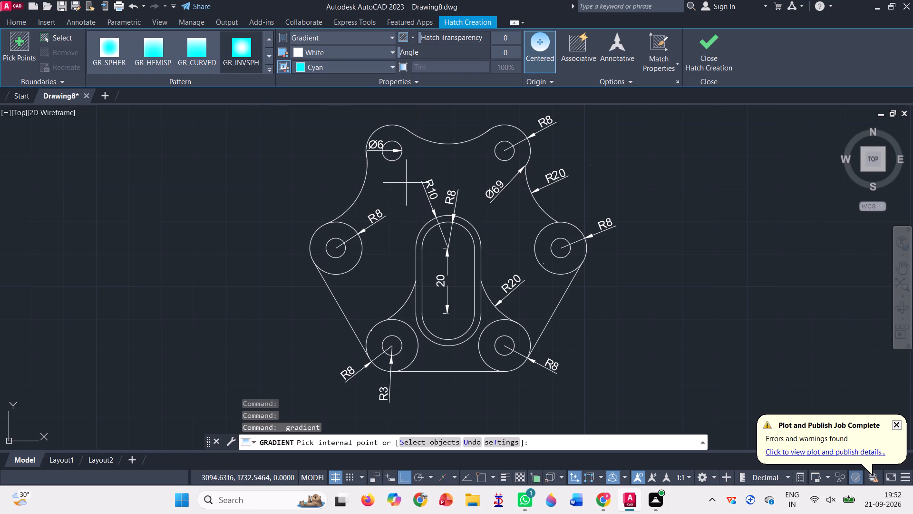
pyautogui.click(406, 183)
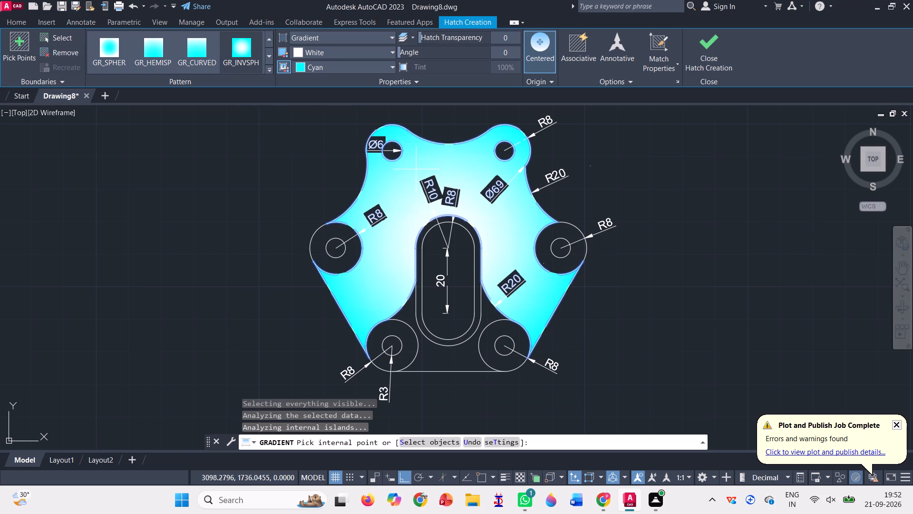
pyautogui.click(714, 62)
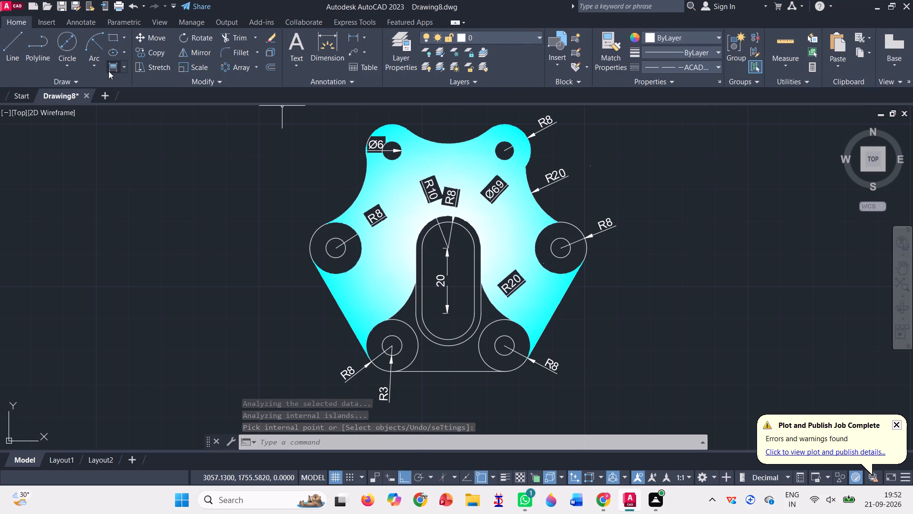
# Fill the rings of the far-left, lower-left, lower-right and far-right circle pairs with a GR_INVSPH gradient in white and yellow 248,215,49.
pyautogui.click(119, 65)
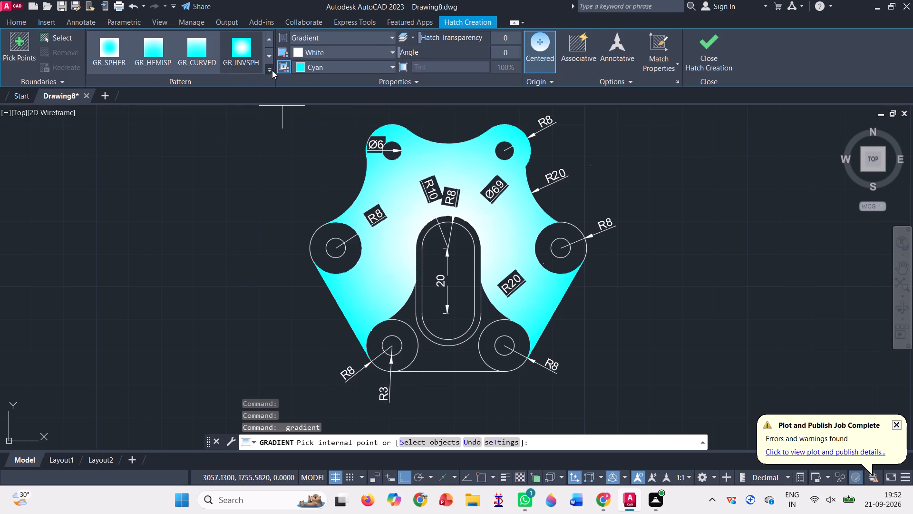
pyautogui.click(393, 70)
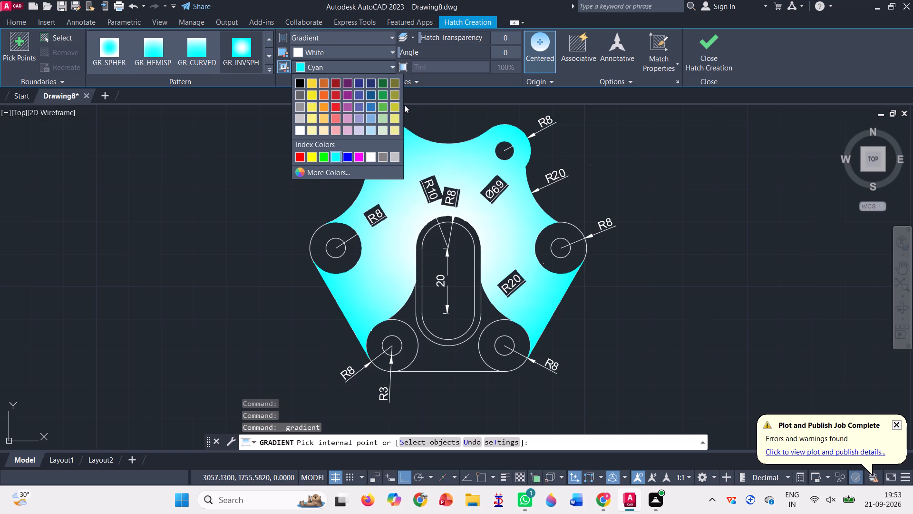
pyautogui.click(313, 85)
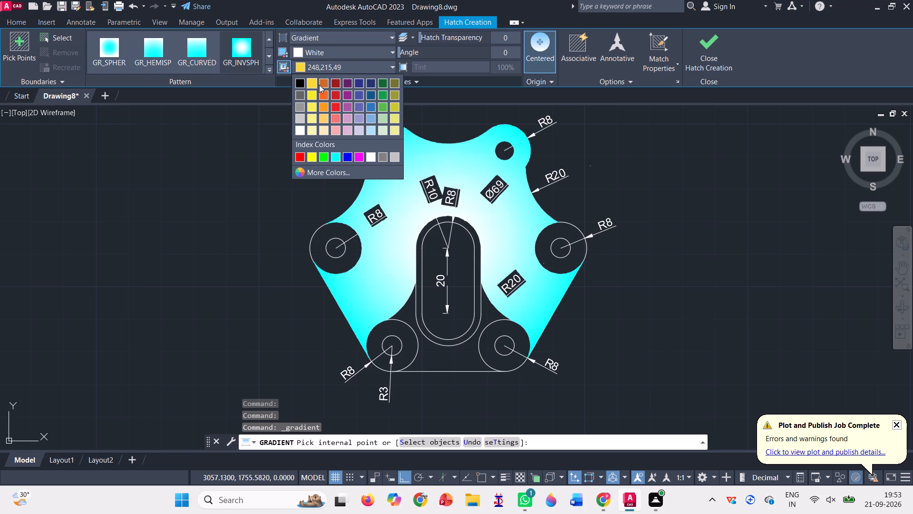
pyautogui.click(264, 69)
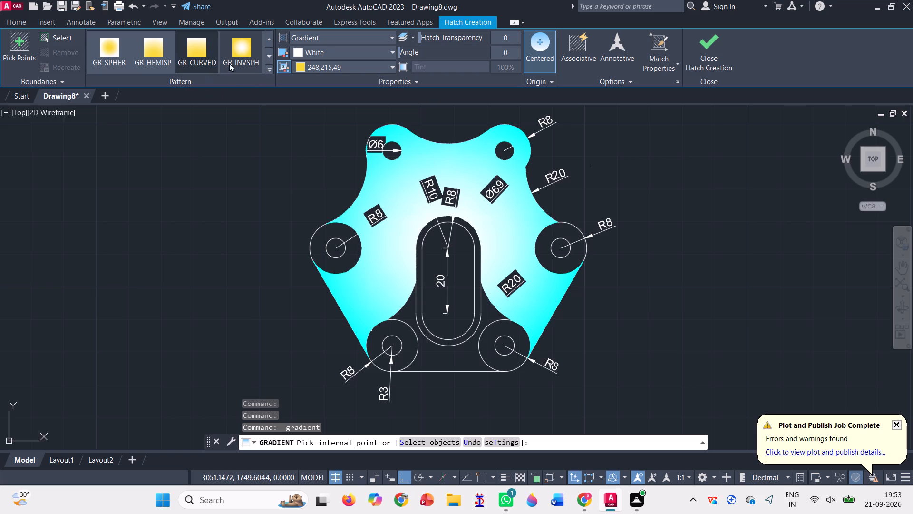
pyautogui.click(269, 67)
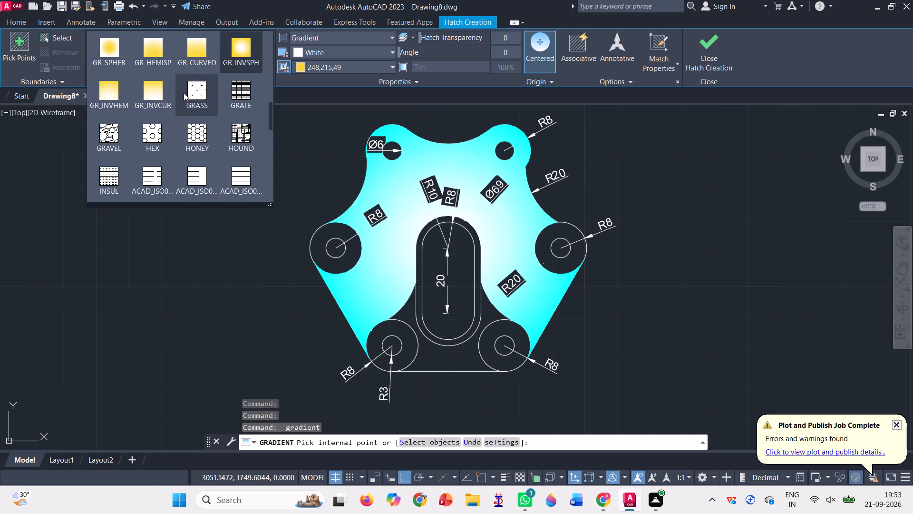
pyautogui.scroll(2, 187, 93)
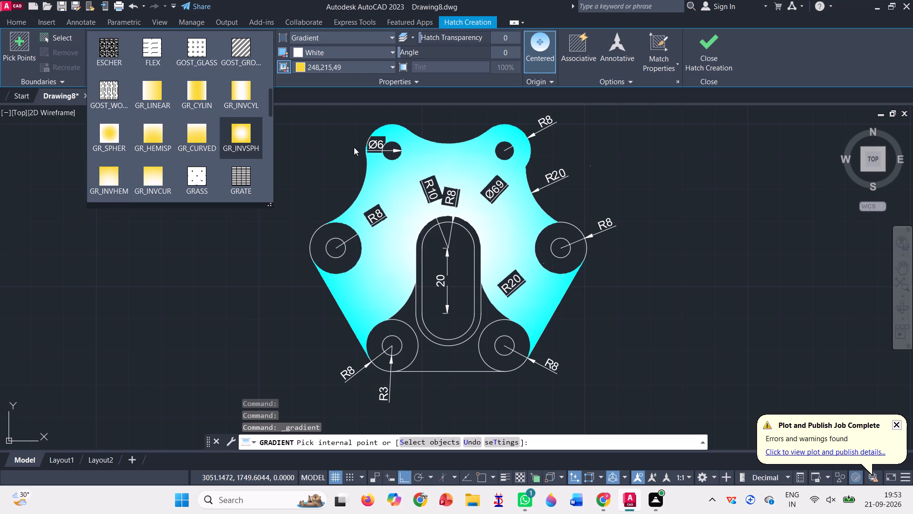
pyautogui.click(342, 229)
pyautogui.click(353, 236)
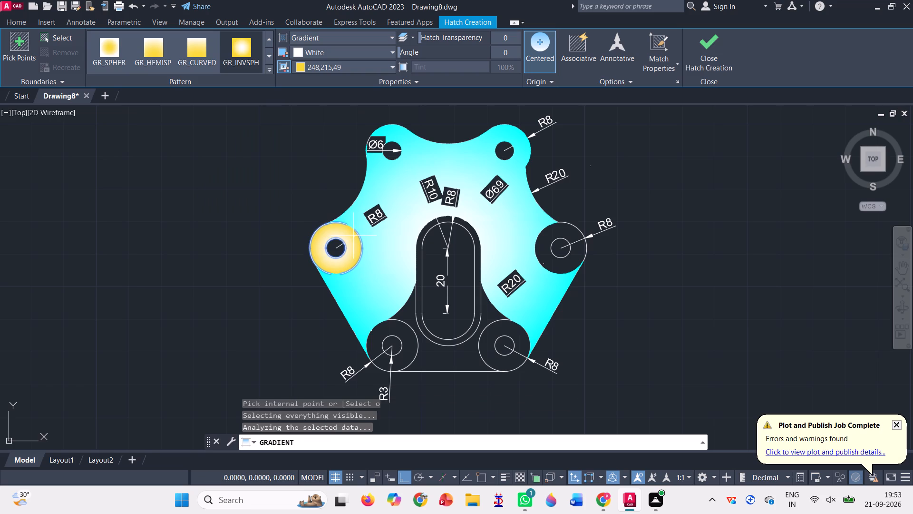
pyautogui.click(409, 342)
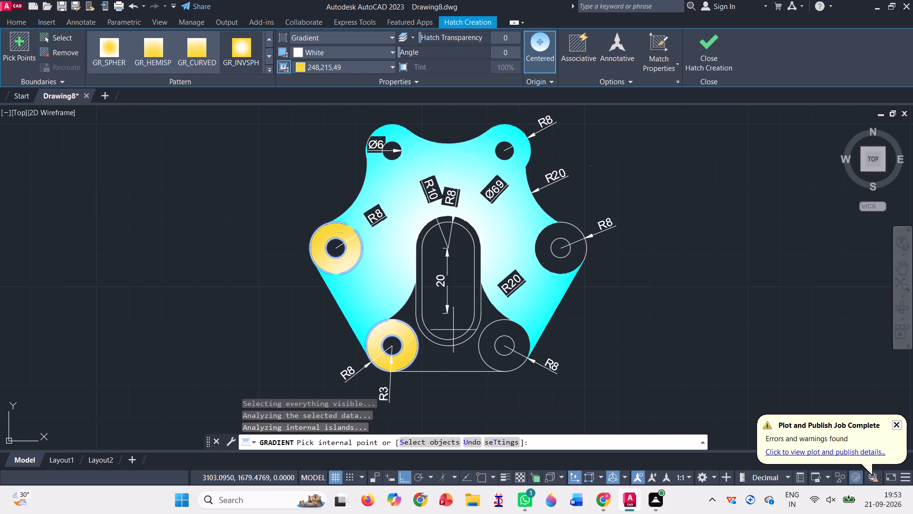
pyautogui.click(488, 335)
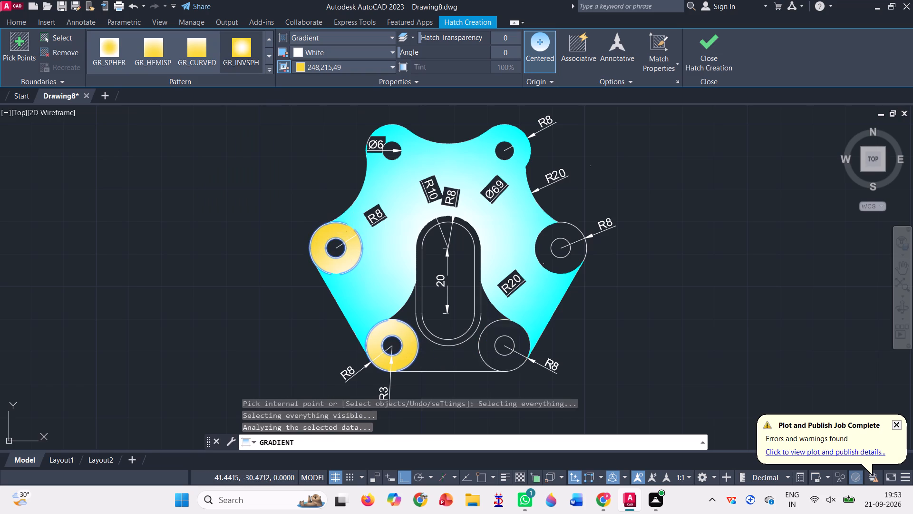
pyautogui.click(555, 229)
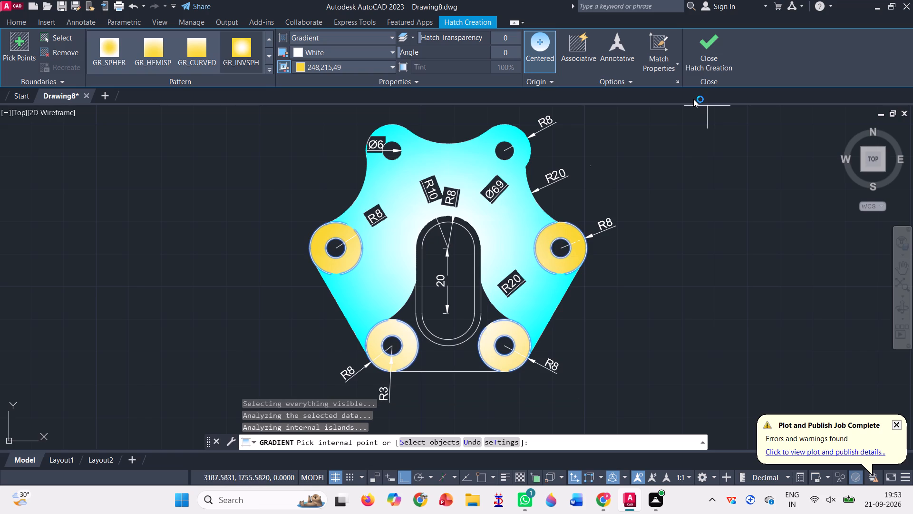
pyautogui.click(708, 47)
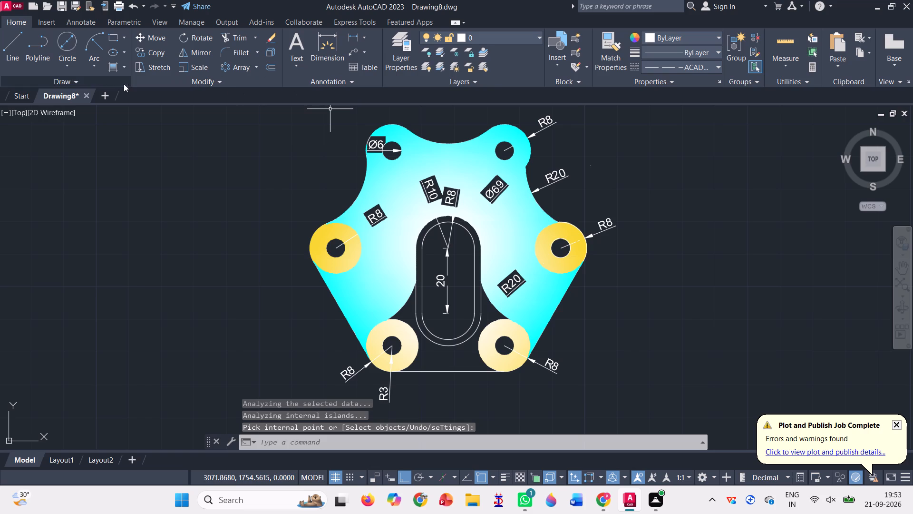
# Fill the inside of the inner slot with a GR_INVCYL gradient in white and magenta.
pyautogui.click(116, 66)
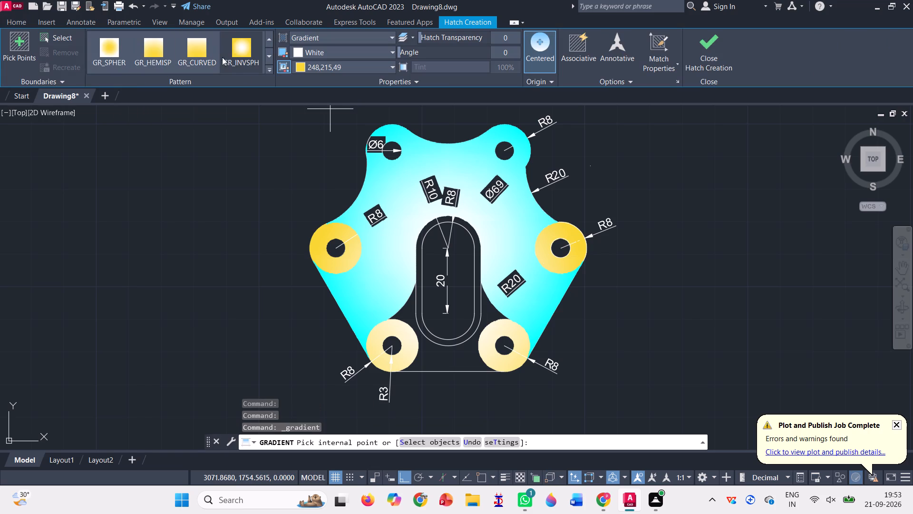
pyautogui.click(268, 70)
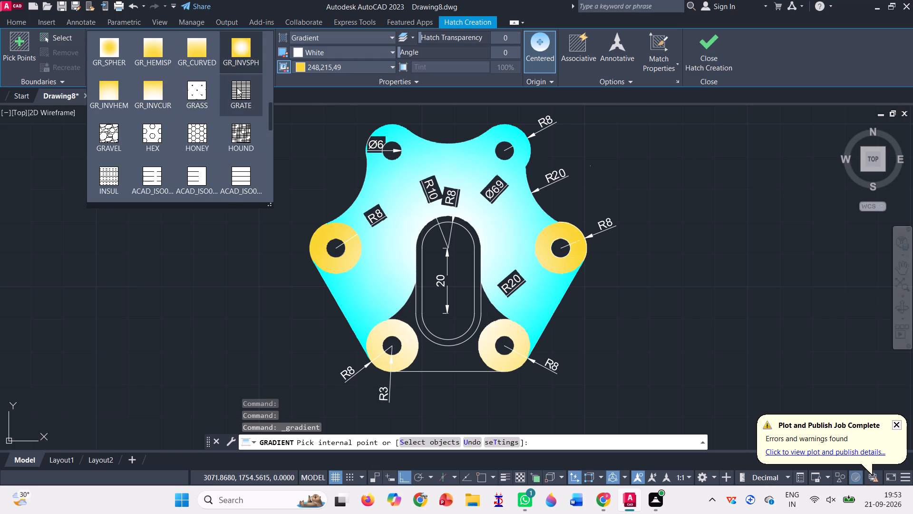
pyautogui.scroll(2, 233, 89)
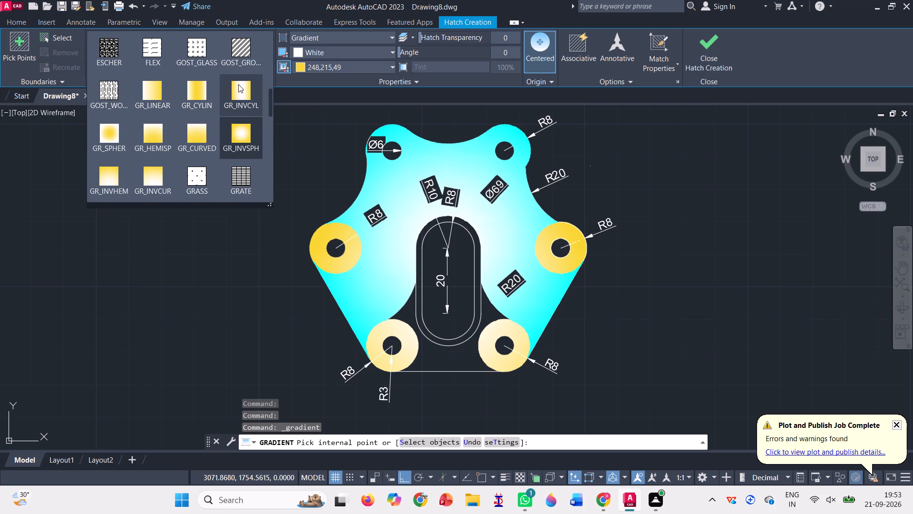
pyautogui.click(238, 84)
pyautogui.click(374, 66)
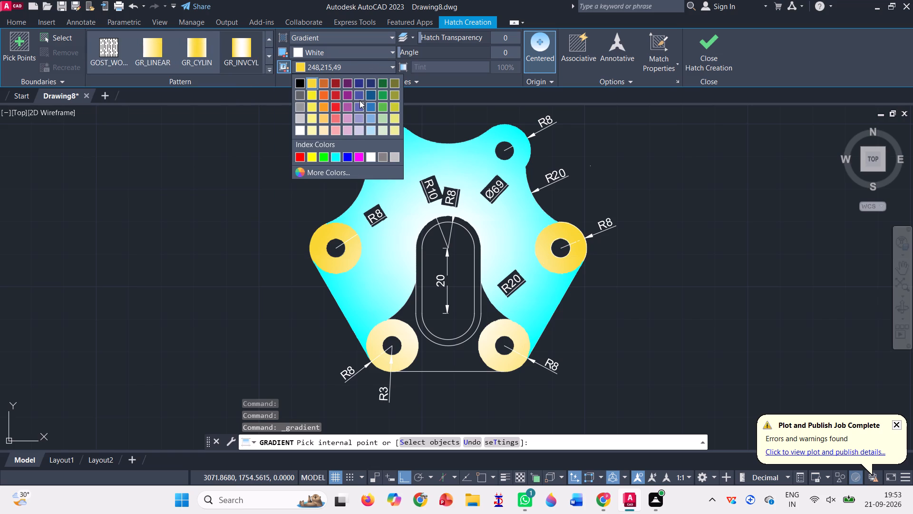
pyautogui.click(363, 158)
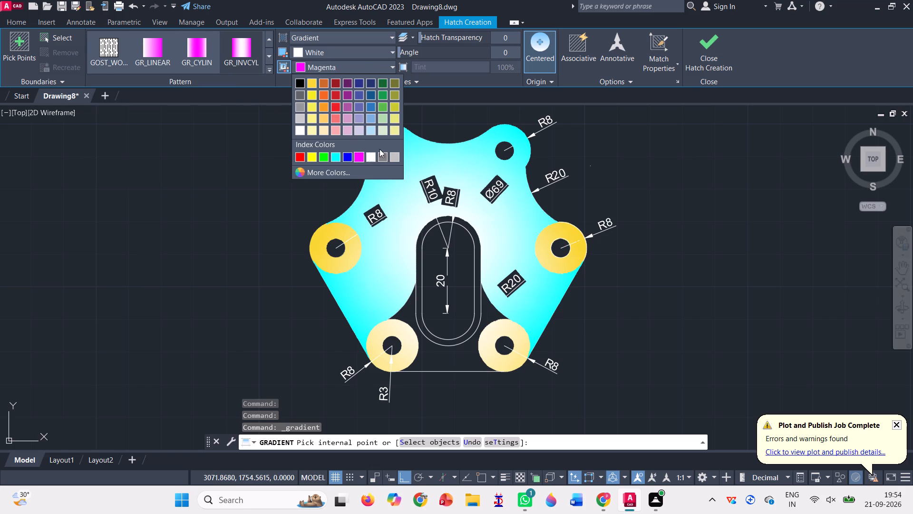
pyautogui.click(438, 244)
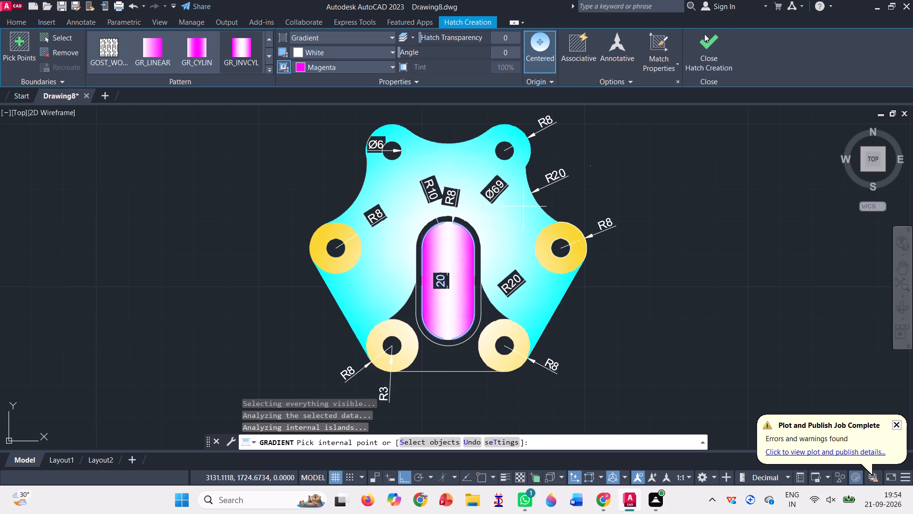
pyautogui.click(710, 46)
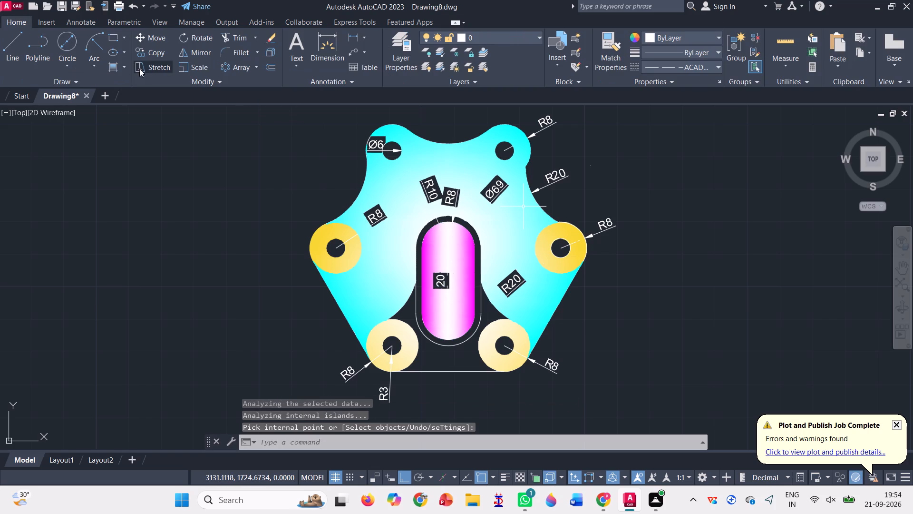
# Fill the area below the slot, between the two bottom rings, with a GR_HEMISP gradient in white and green 88,186,72.
pyautogui.click(113, 65)
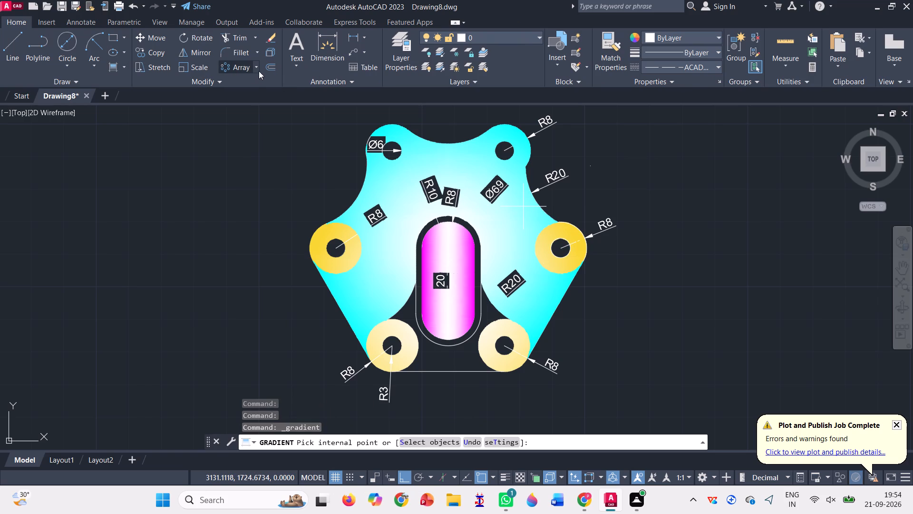
pyautogui.click(269, 68)
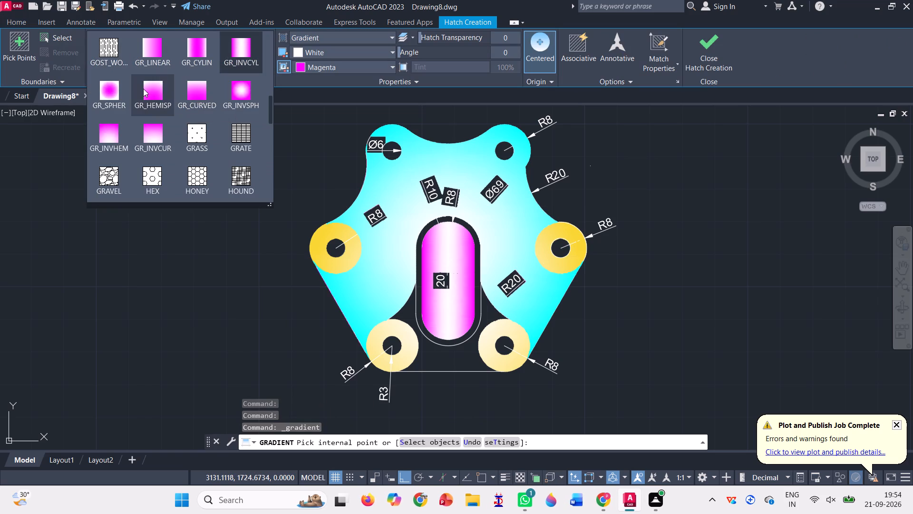
pyautogui.click(157, 86)
pyautogui.click(340, 57)
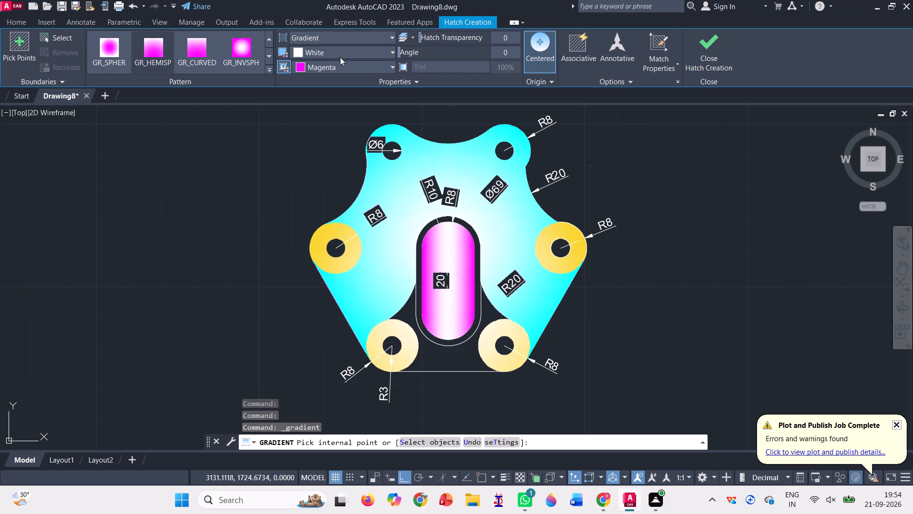
pyautogui.click(341, 55)
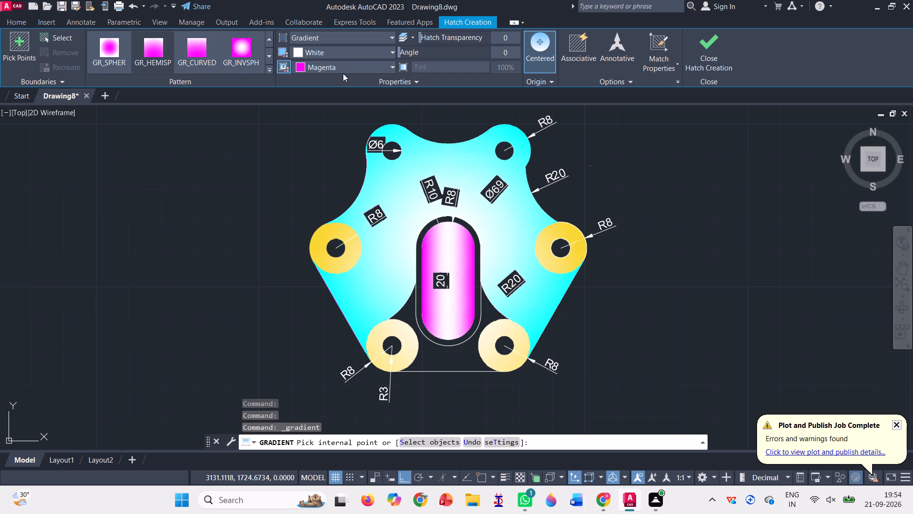
pyautogui.click(346, 63)
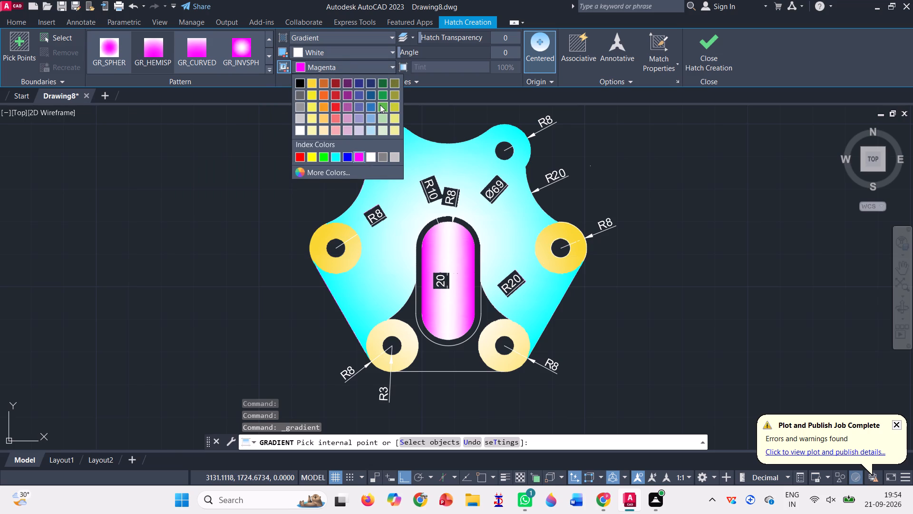
pyautogui.click(382, 106)
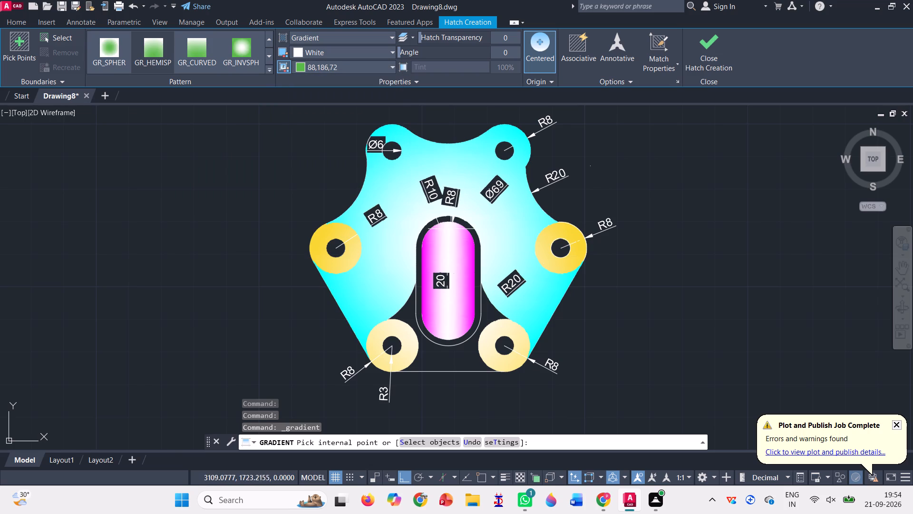
pyautogui.click(452, 356)
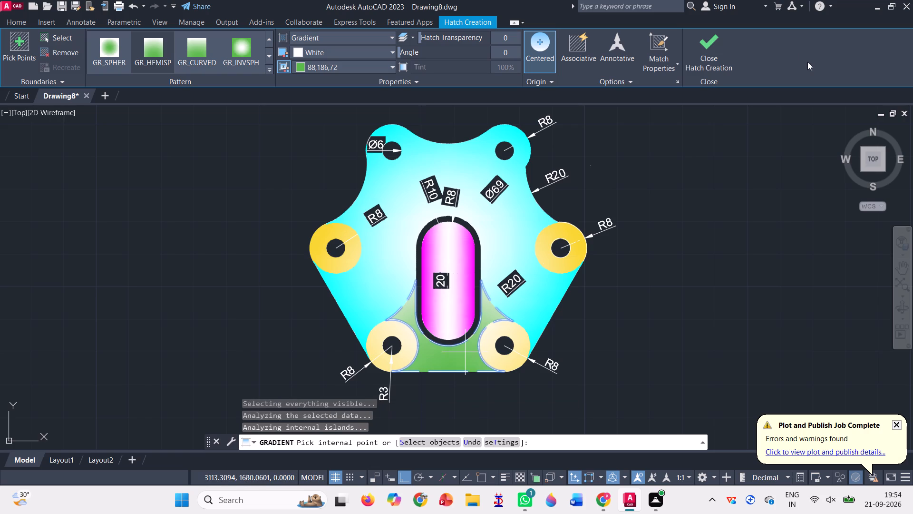
pyautogui.click(709, 47)
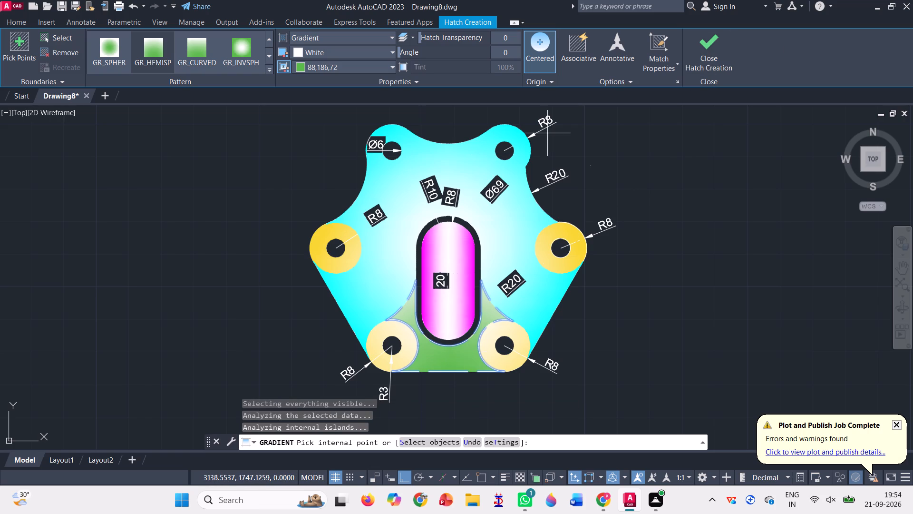
pyautogui.click(710, 44)
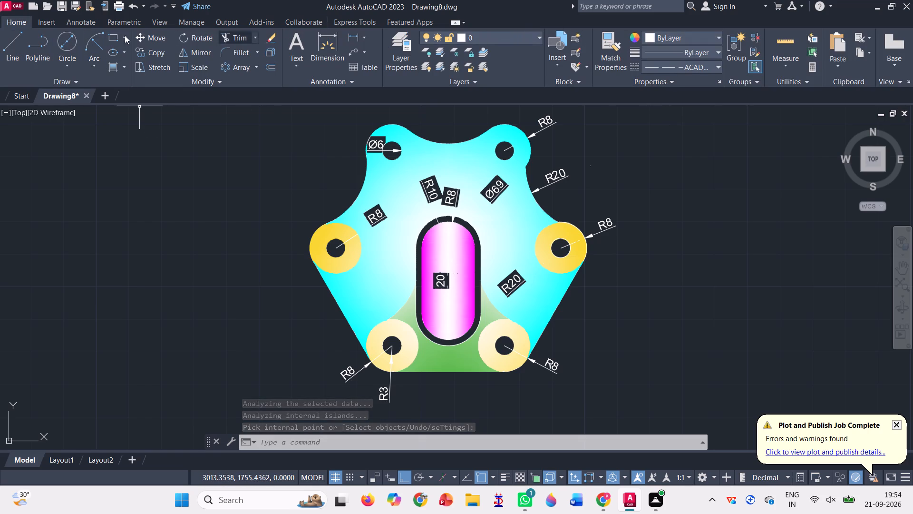
# Draw a circle of diameter 69 centred near the centre of the slot's upper arc.
pyautogui.click(63, 39)
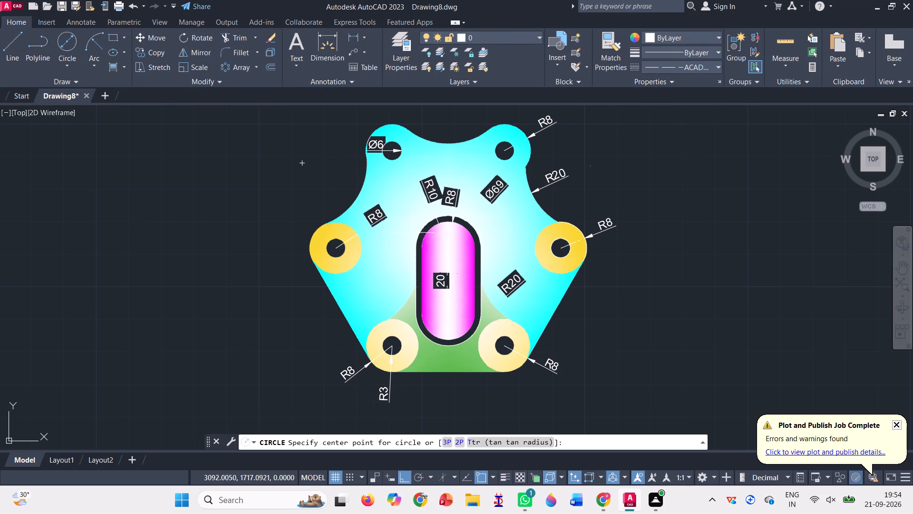
pyautogui.click(440, 247)
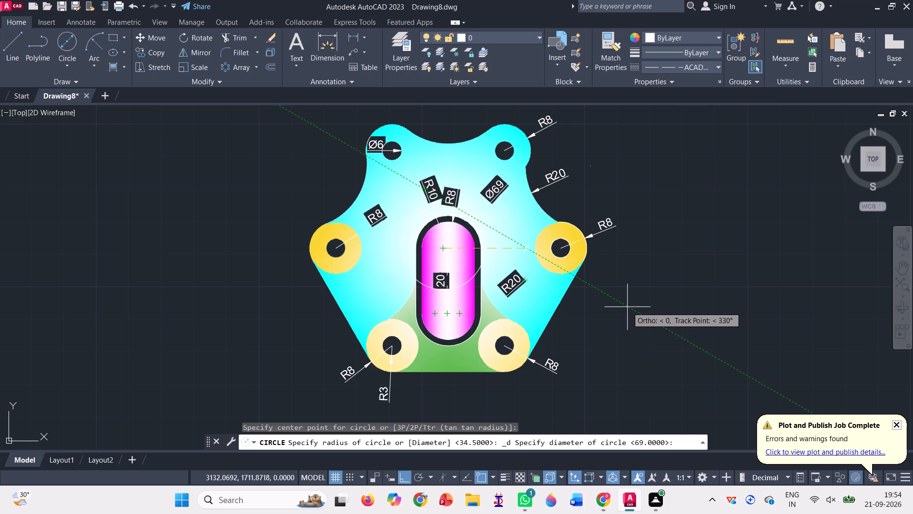
pyautogui.write('69')
pyautogui.press('Return')
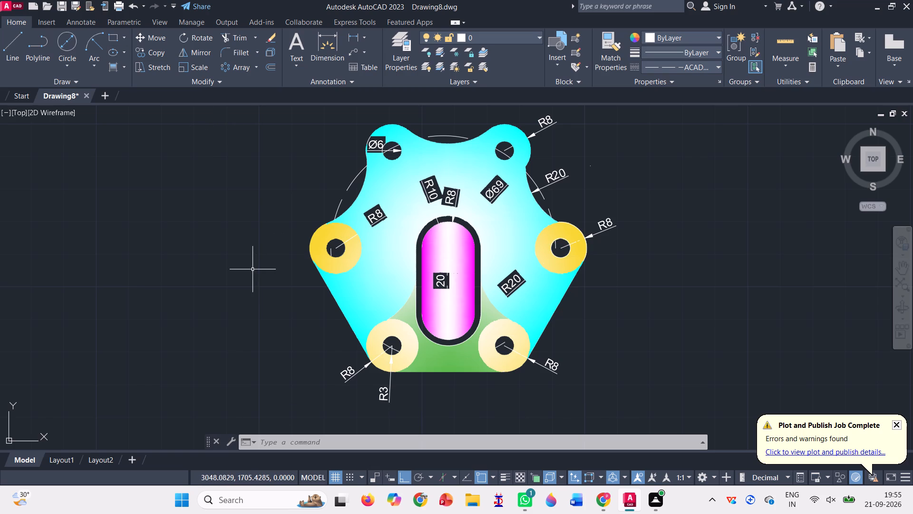
# Turn off command log recording with LOGFILEOFF.
pyautogui.write('log')
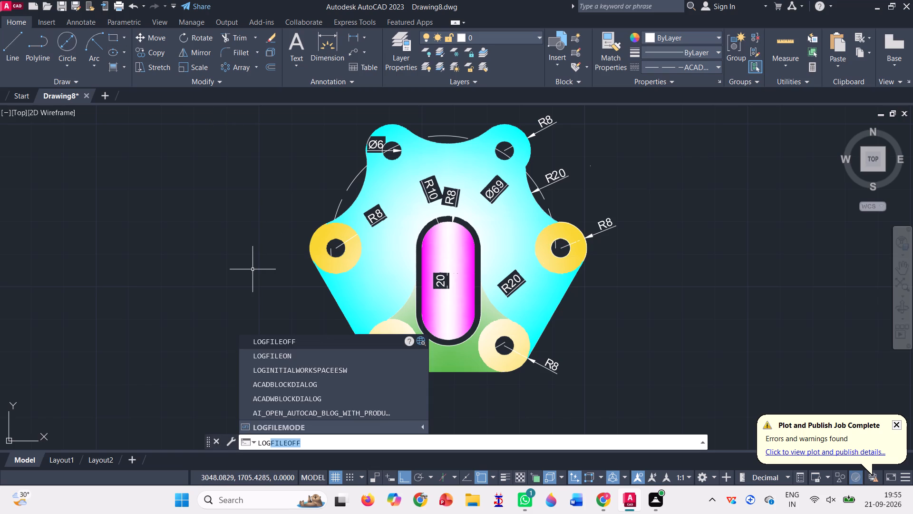
pyautogui.press('Return')
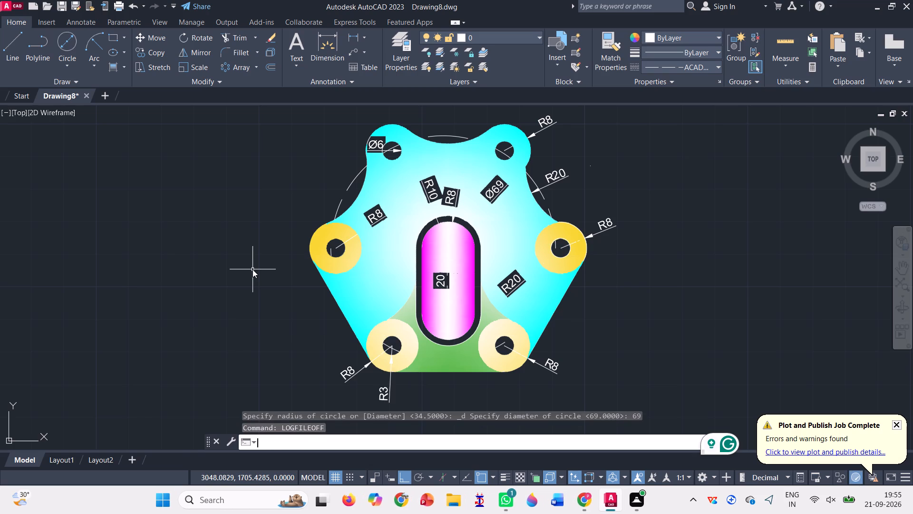
# Save the drawing in the Documents folder as Six-Hole Mounting Plate, in AutoCAD 2018 Drawing format.
pyautogui.hotkey('ctrl', 's')
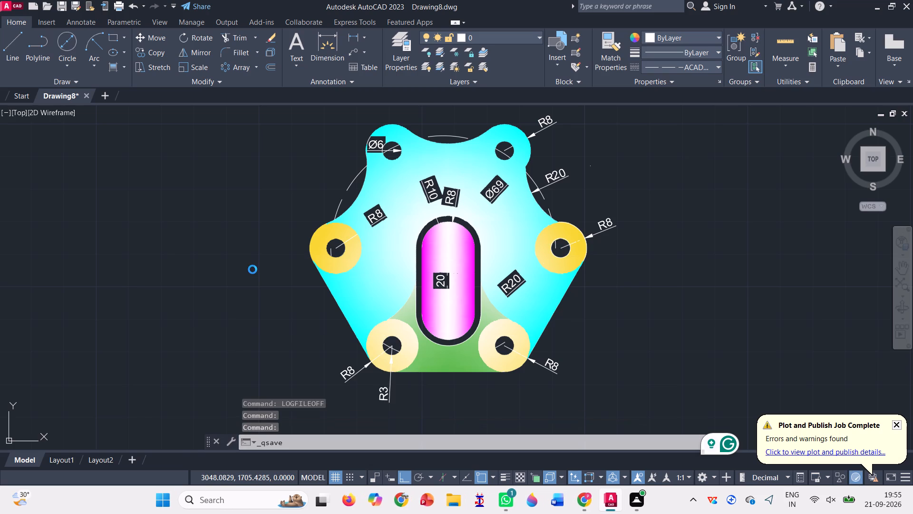
pyautogui.press('BackSpace')
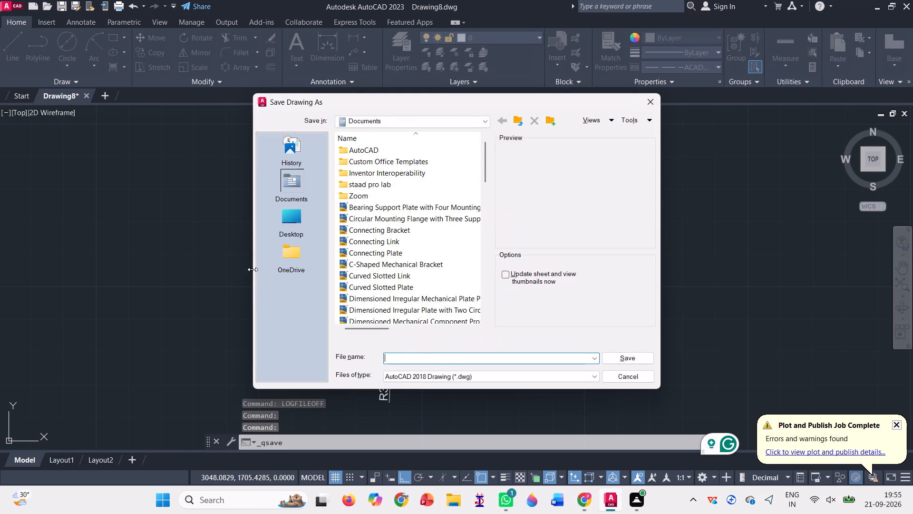
pyautogui.hotkey('ctrl', 'v')
pyautogui.press('Return')
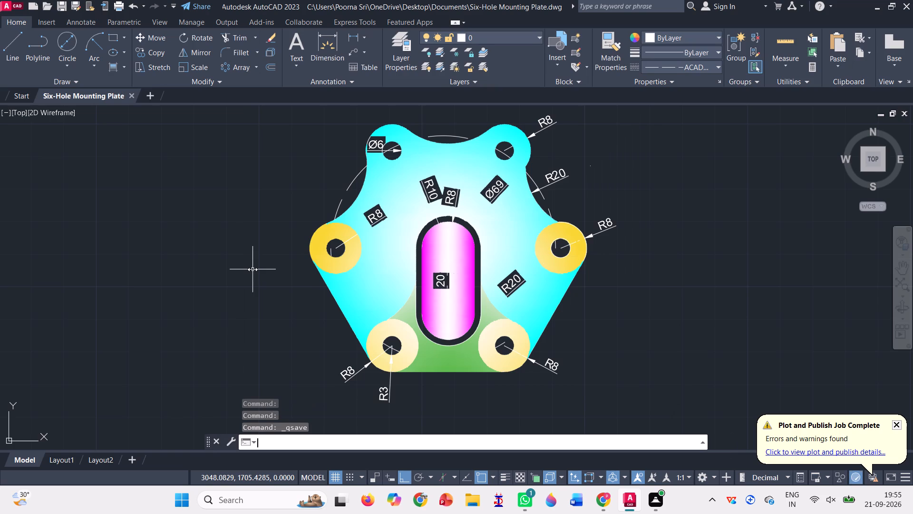
# Configure the plot for AutoCAD PDF (Smallest File).pc3 in landscape orientation and apply these settings to the layout.
pyautogui.click(118, 11)
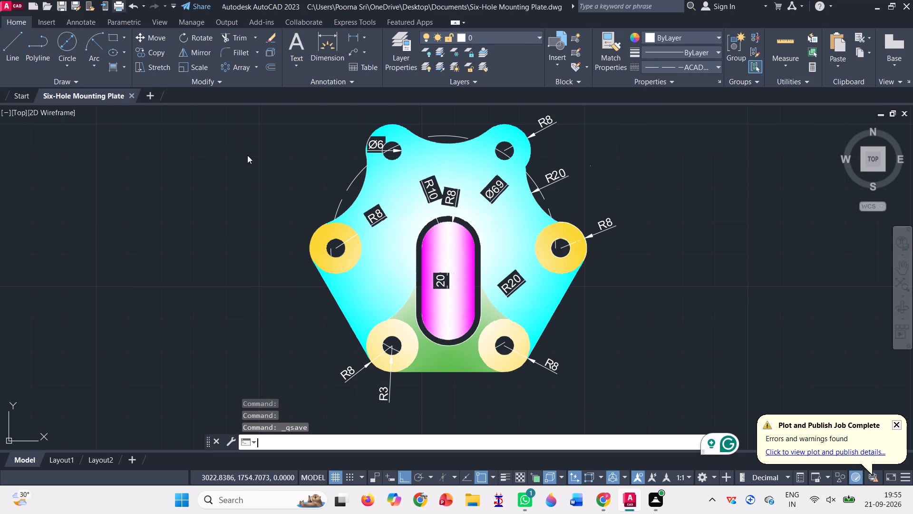
pyautogui.click(453, 165)
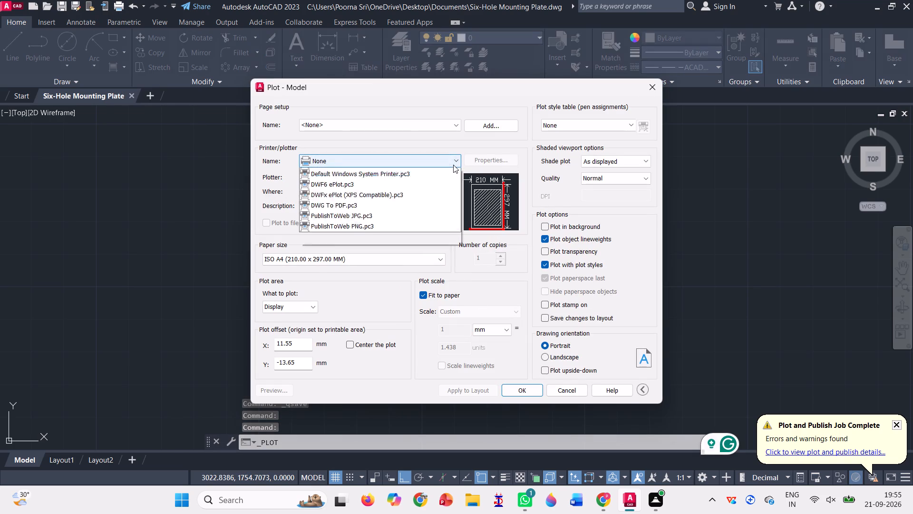
pyautogui.click(407, 225)
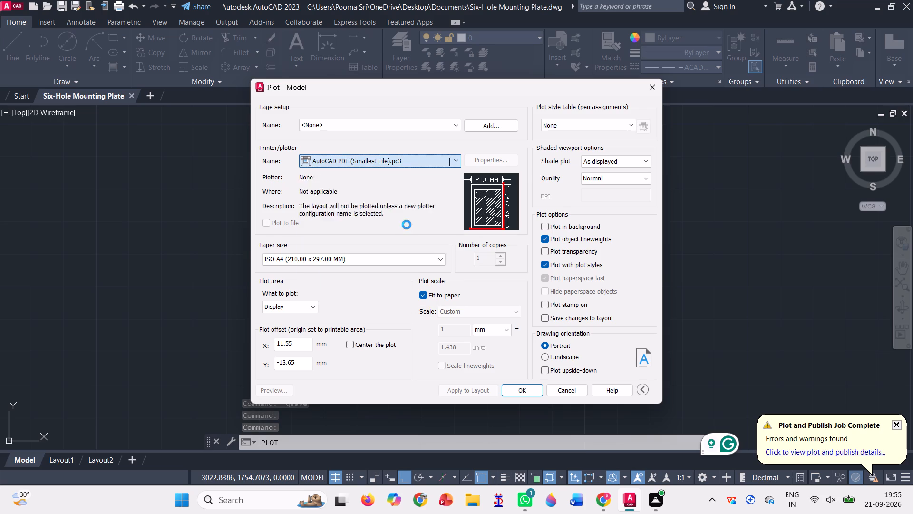
pyautogui.click(550, 359)
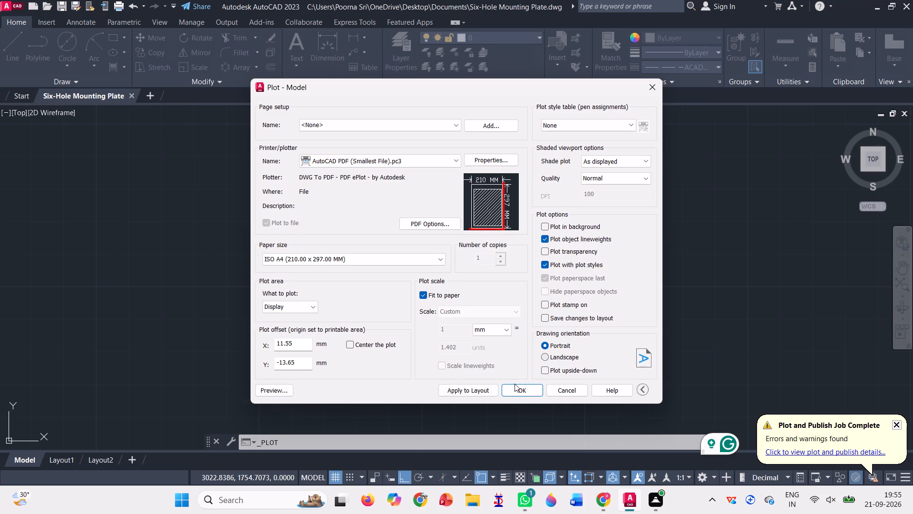
pyautogui.click(483, 388)
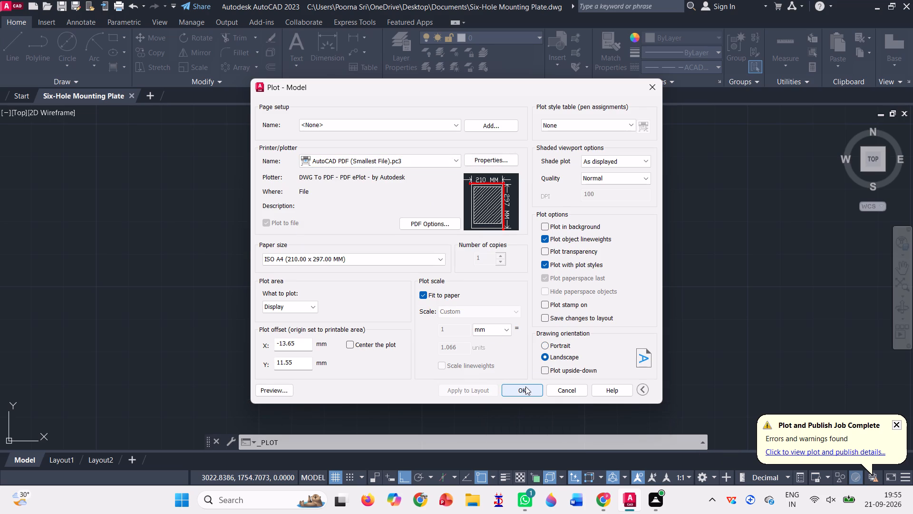
# Plot the drawing to the Documents folder as Six-Hole Mounting Plate-Model.pdf.
pyautogui.click(525, 386)
pyautogui.click(633, 365)
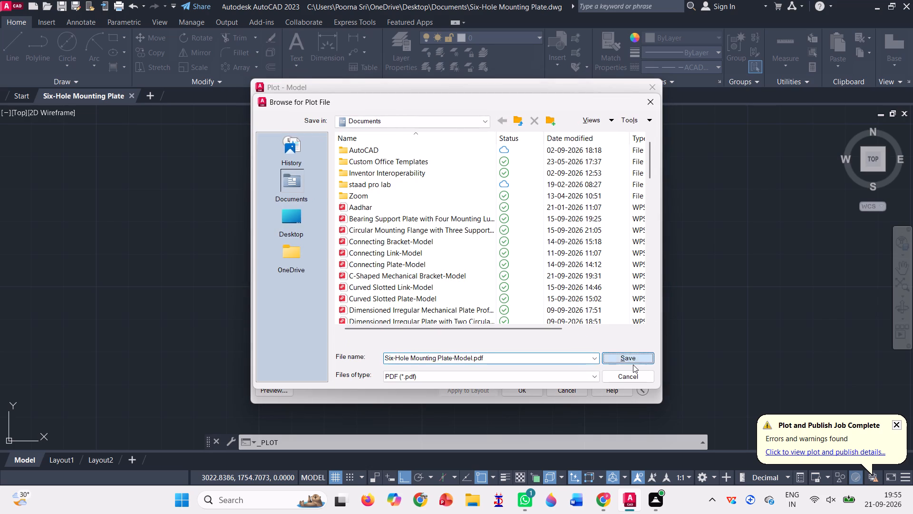